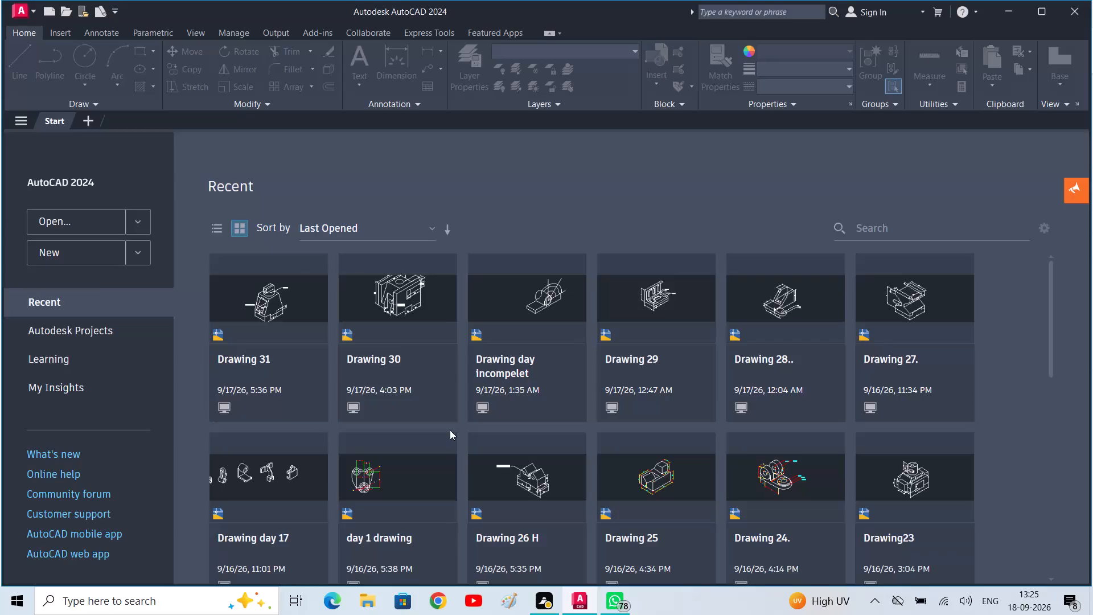
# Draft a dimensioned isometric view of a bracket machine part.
# Create a new blank drawing.
pyautogui.click(92, 248)
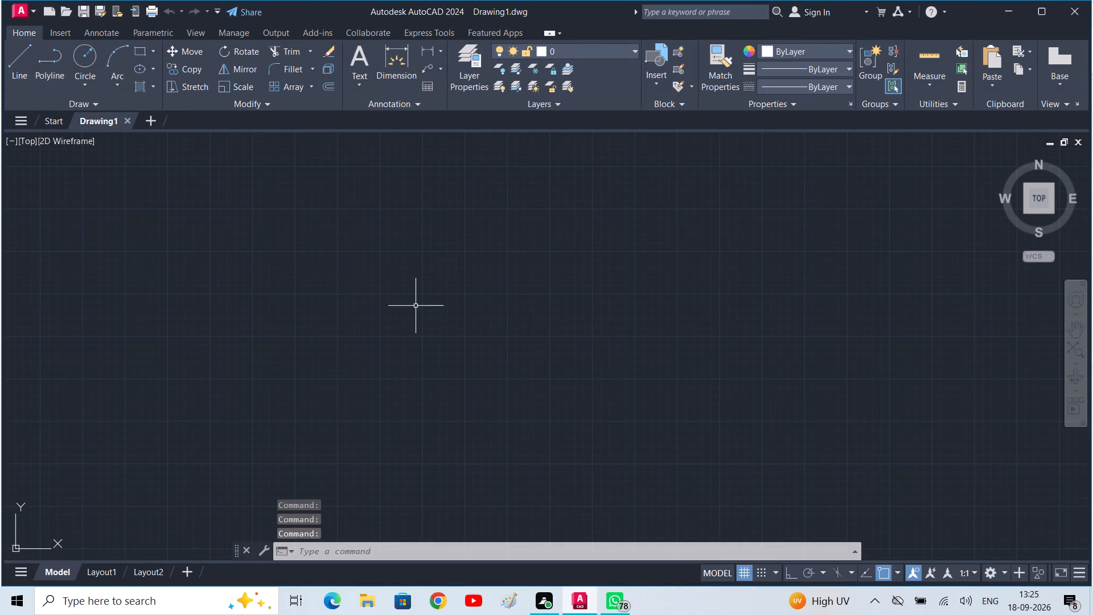
# Turn on isometric drafting with the left isoplane for the new drawing.
pyautogui.click(834, 572)
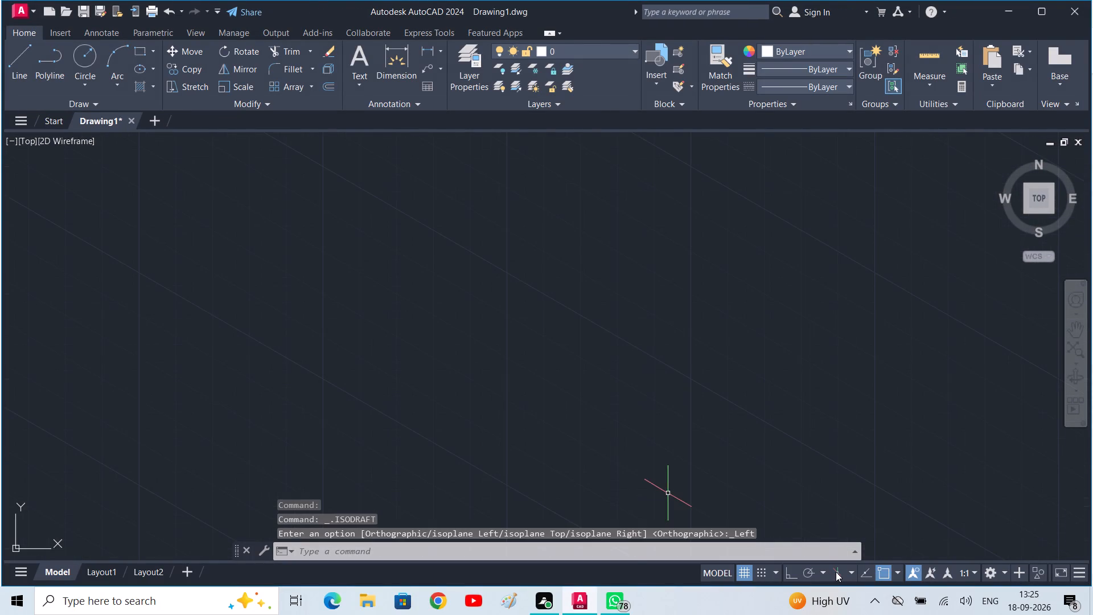
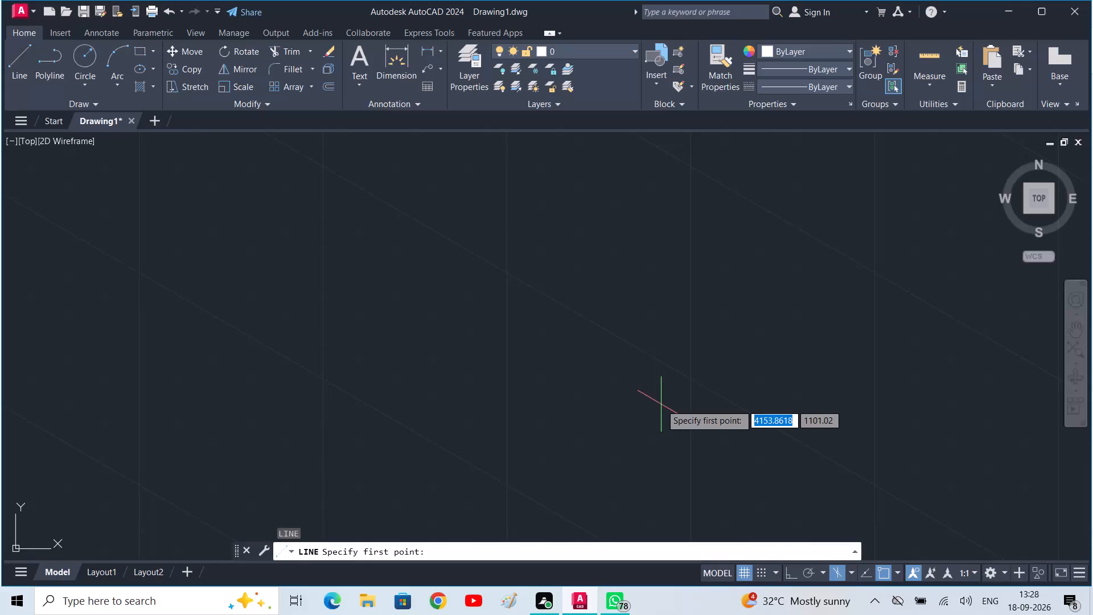
# With Ortho on, draw a 60-unit line along the left isoplane's 150° axis, going up and to the left.
pyautogui.click(666, 449)
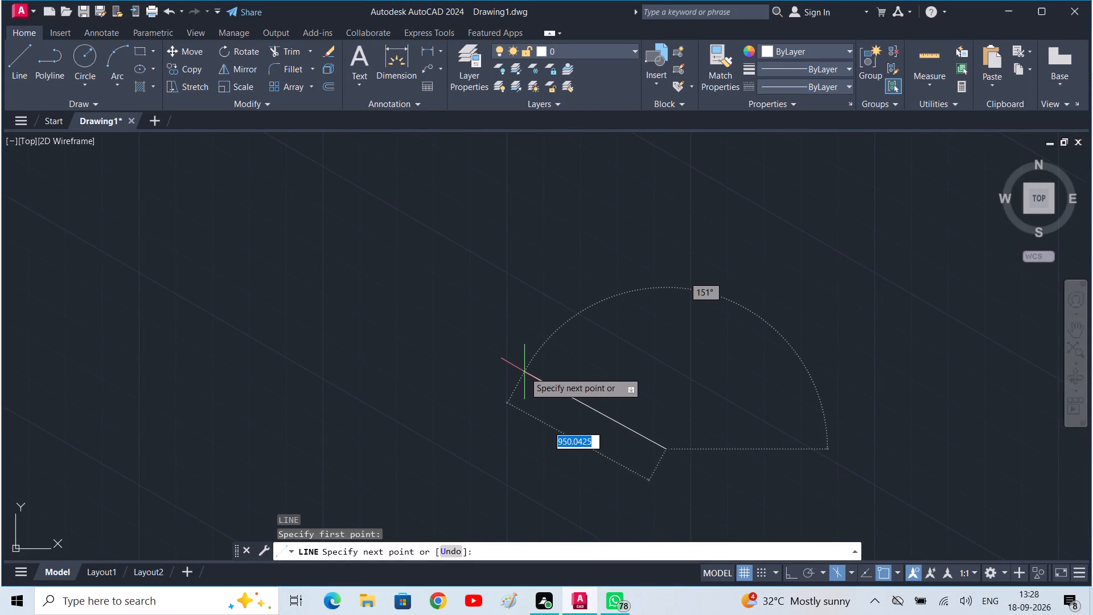
pyautogui.press('F8')
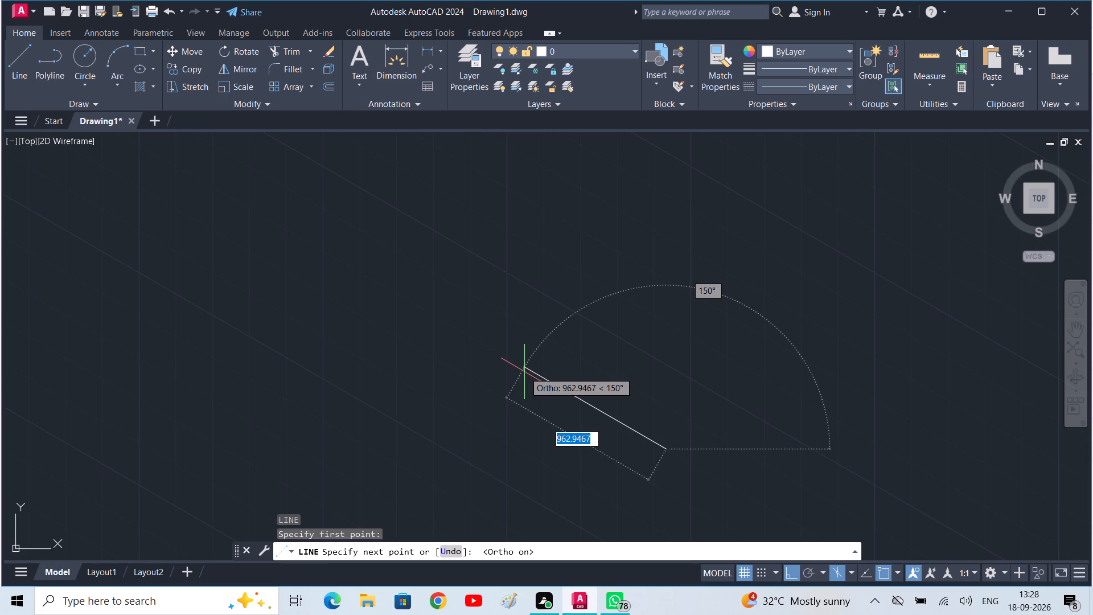
pyautogui.write('60')
pyautogui.press('Return')
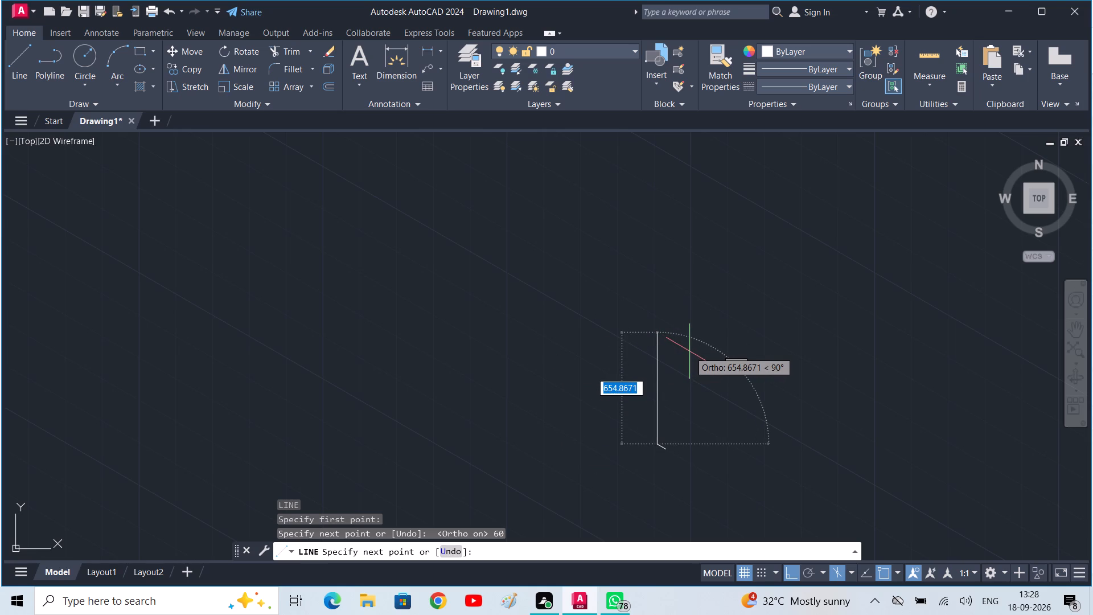
pyautogui.press('space')
# Draw a 70-unit vertical line upward from the lower right endpoint of the 60-unit line.
pyautogui.press('space')
pyautogui.scroll(3, 662, 446)
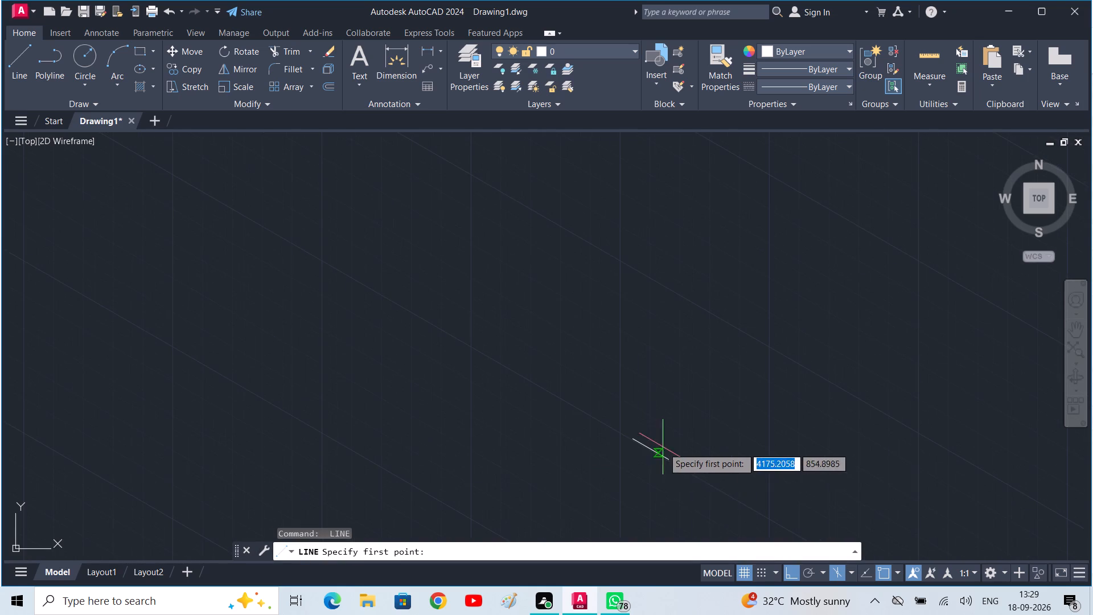
pyautogui.scroll(3, 671, 457)
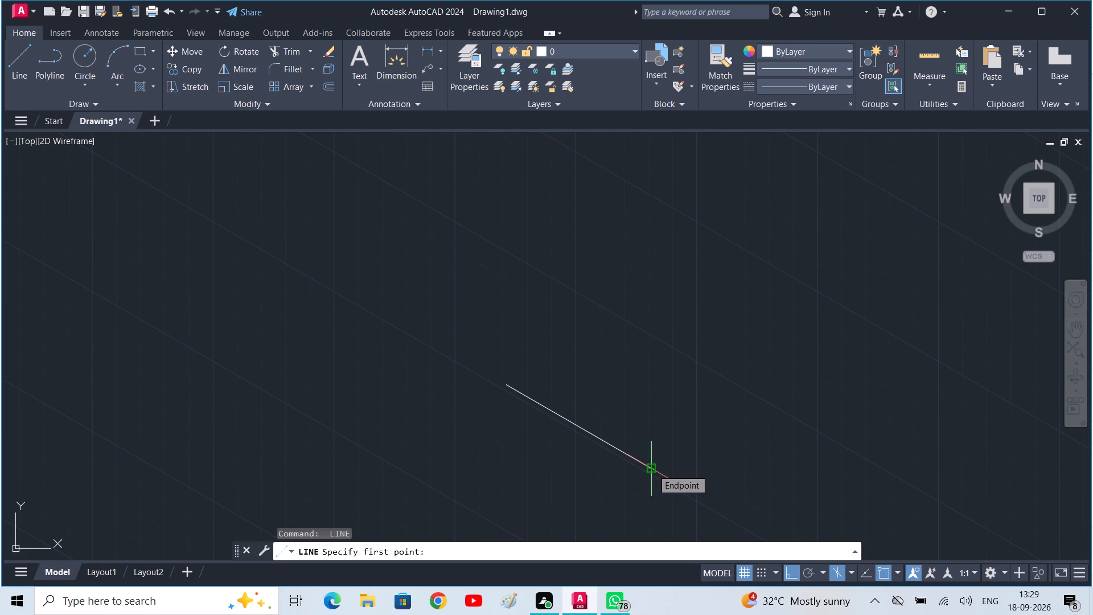
pyautogui.scroll(1, 652, 469)
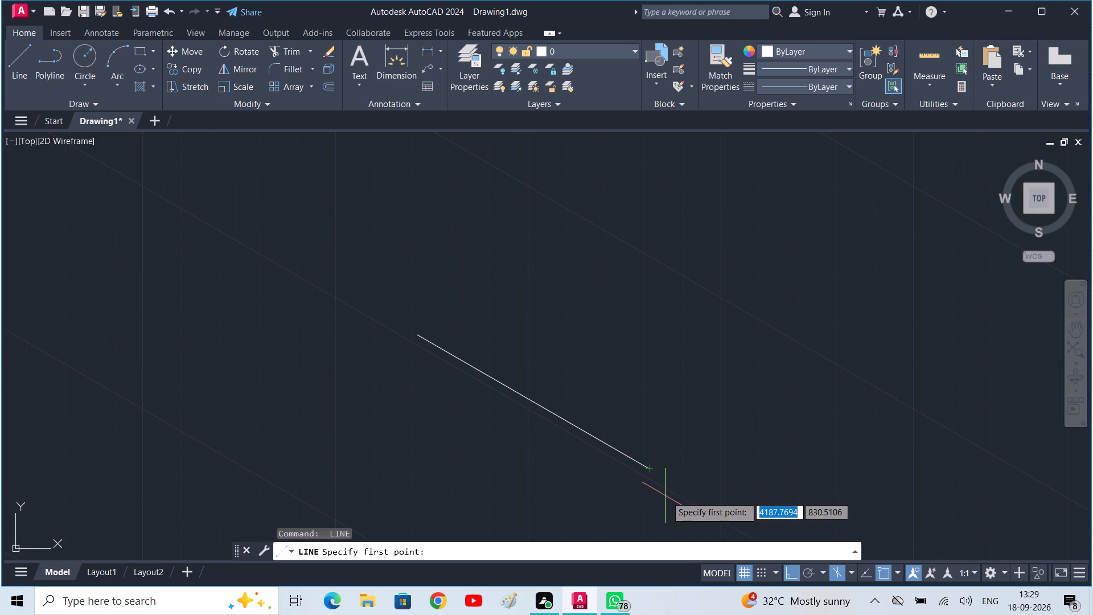
pyautogui.click(651, 469)
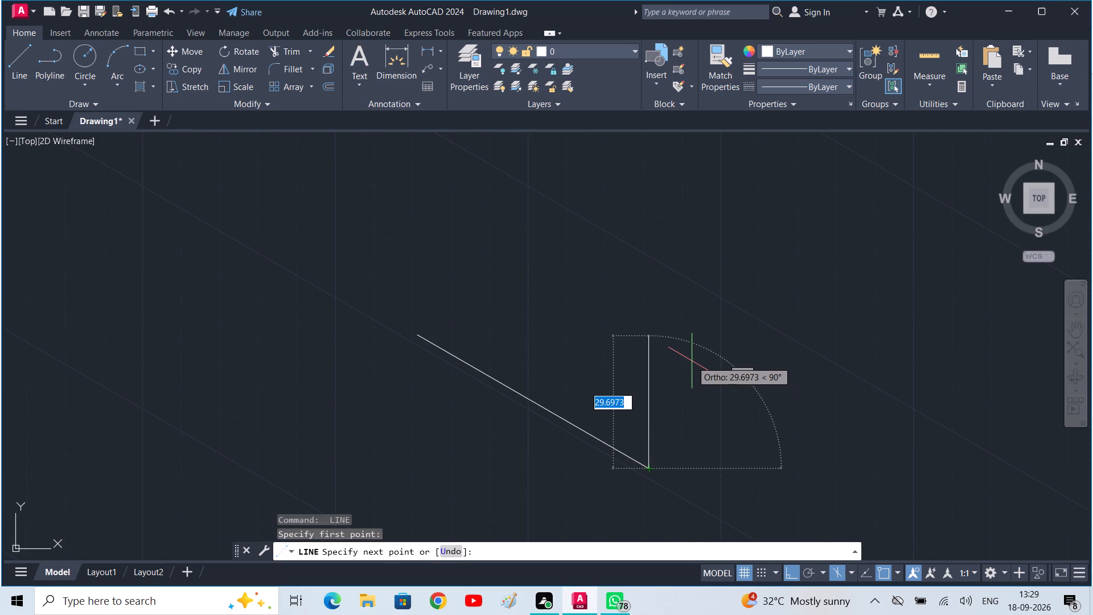
pyautogui.write('70')
pyautogui.press('Return')
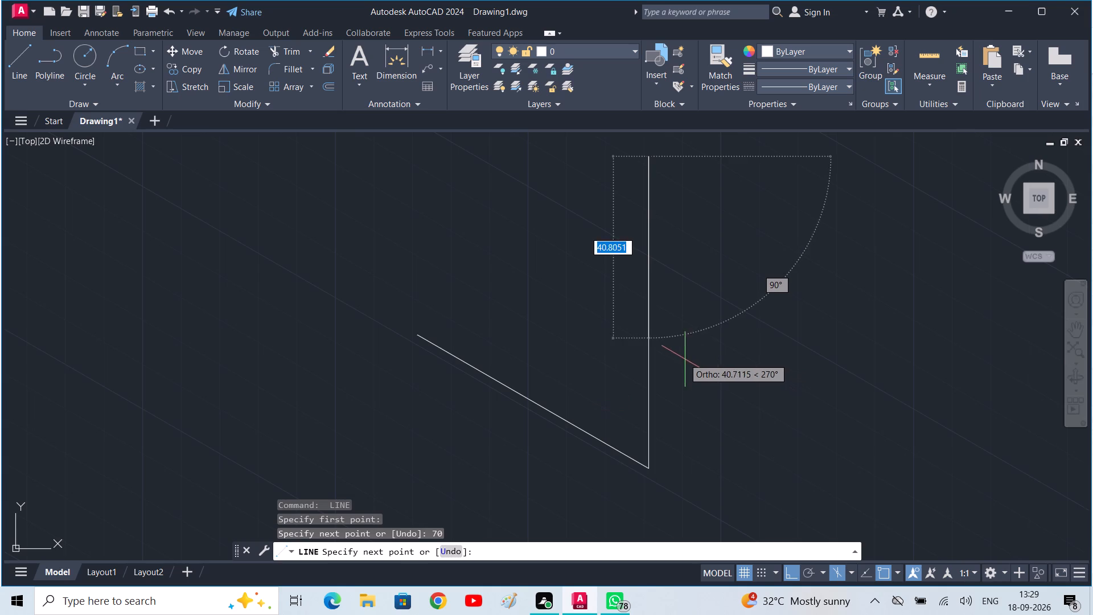
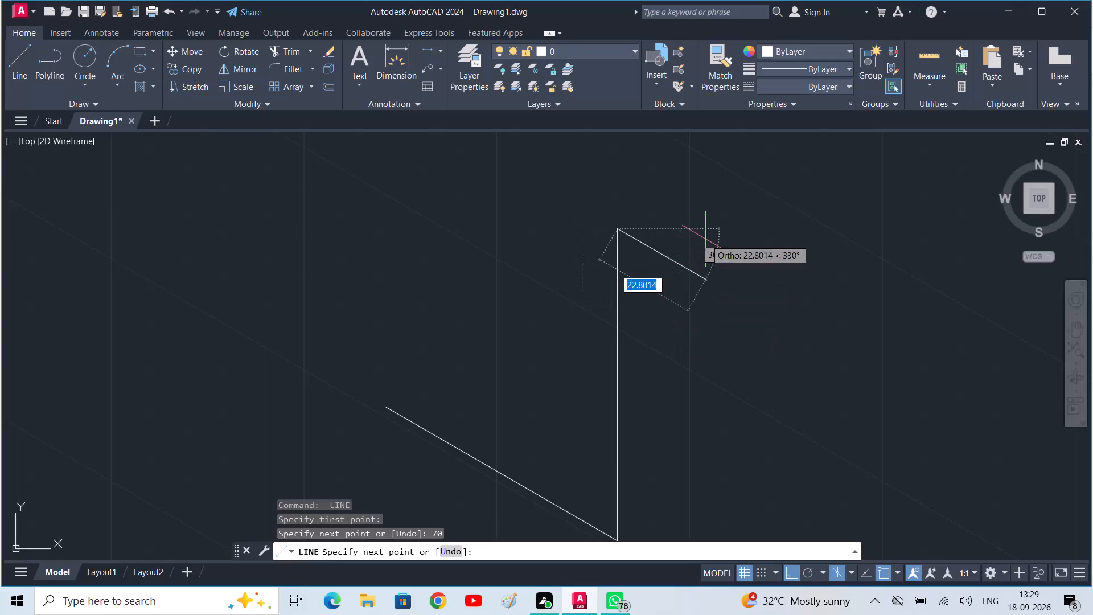
# Switch to the top isoplane to continue the line from the upper end of the 70-unit vertical edge.
pyautogui.moveTo(705, 239); pyautogui.dragTo(679, 305, button='middle')
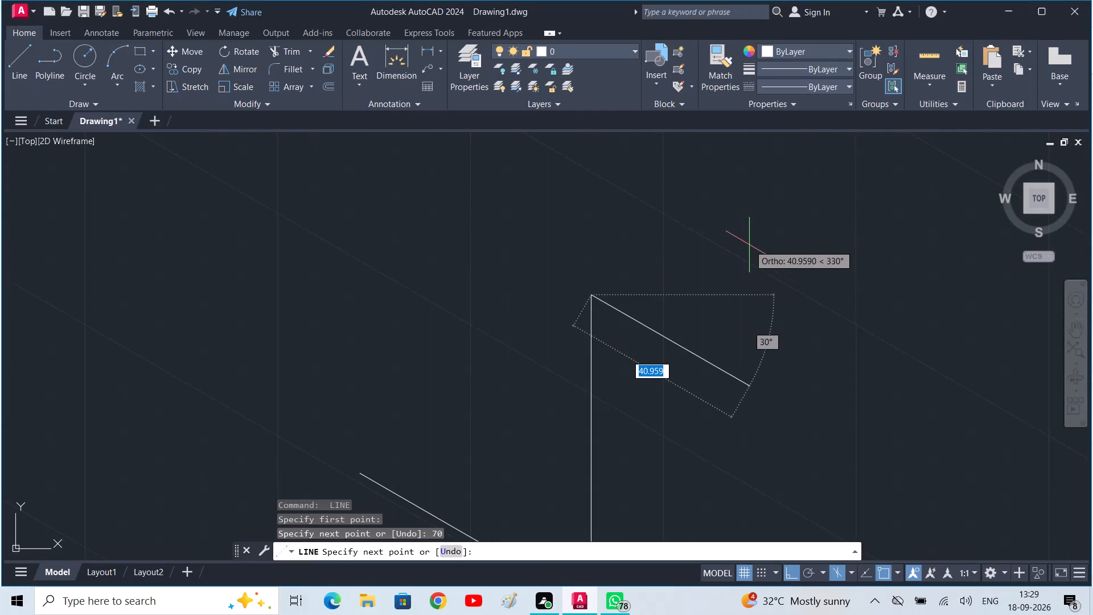
pyautogui.press('F5')
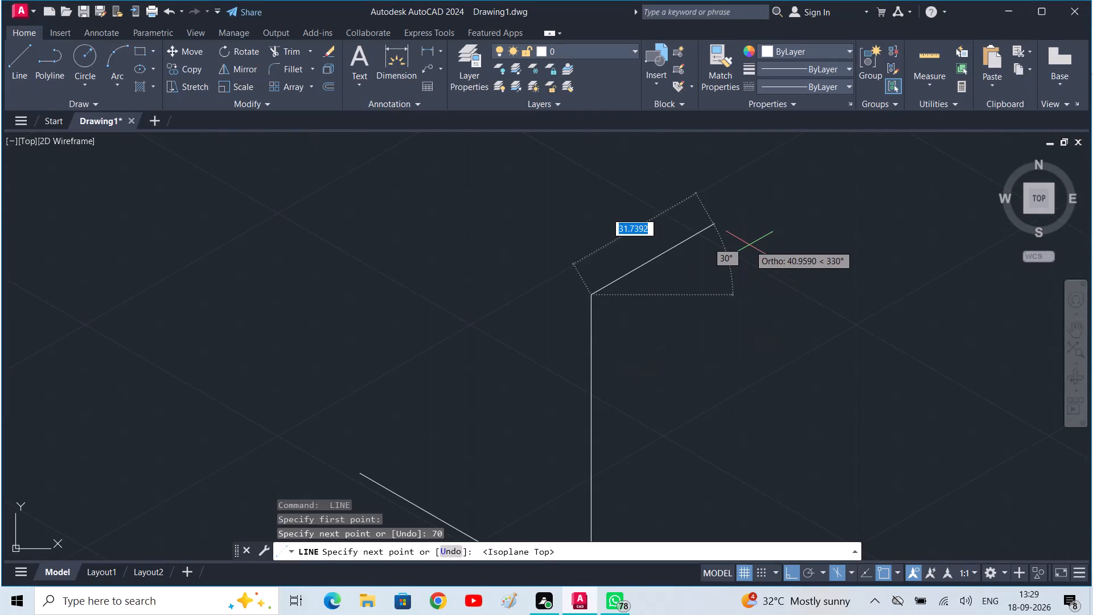
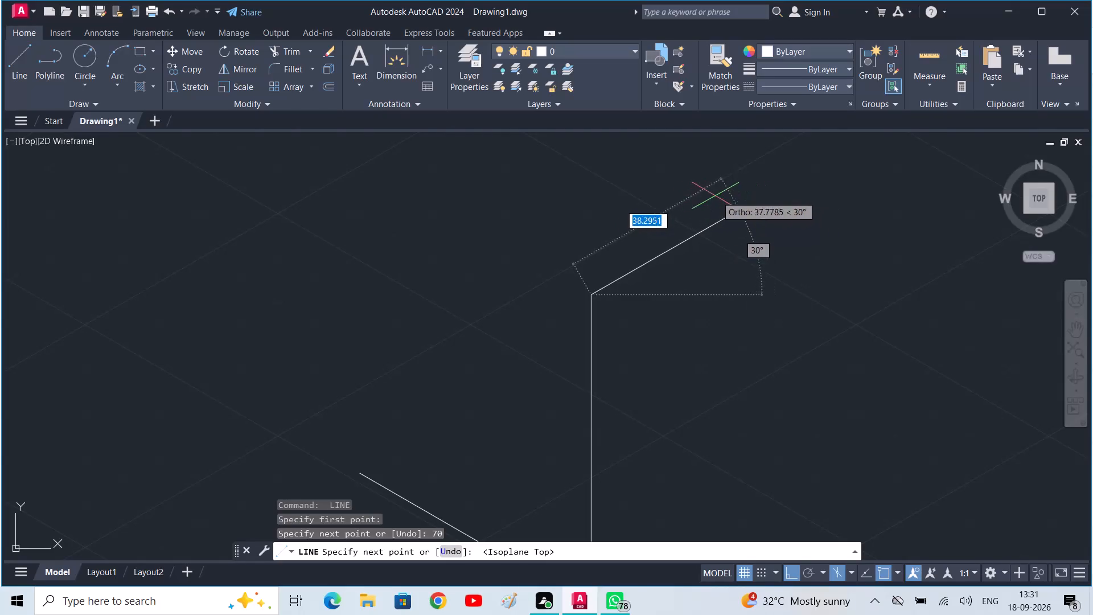
# End the current line and start a new one from the lower corner where the 60 and 70 unit edges meet.
pyautogui.press('space')
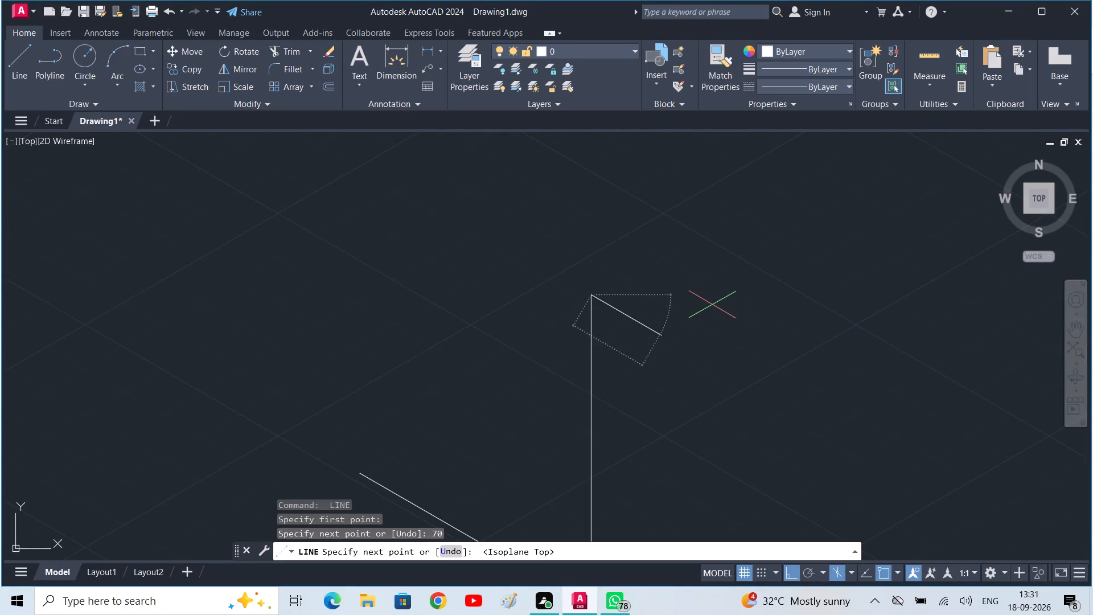
pyautogui.scroll(-1, 743, 262)
pyautogui.moveTo(722, 249); pyautogui.dragTo(679, 188, button='middle')
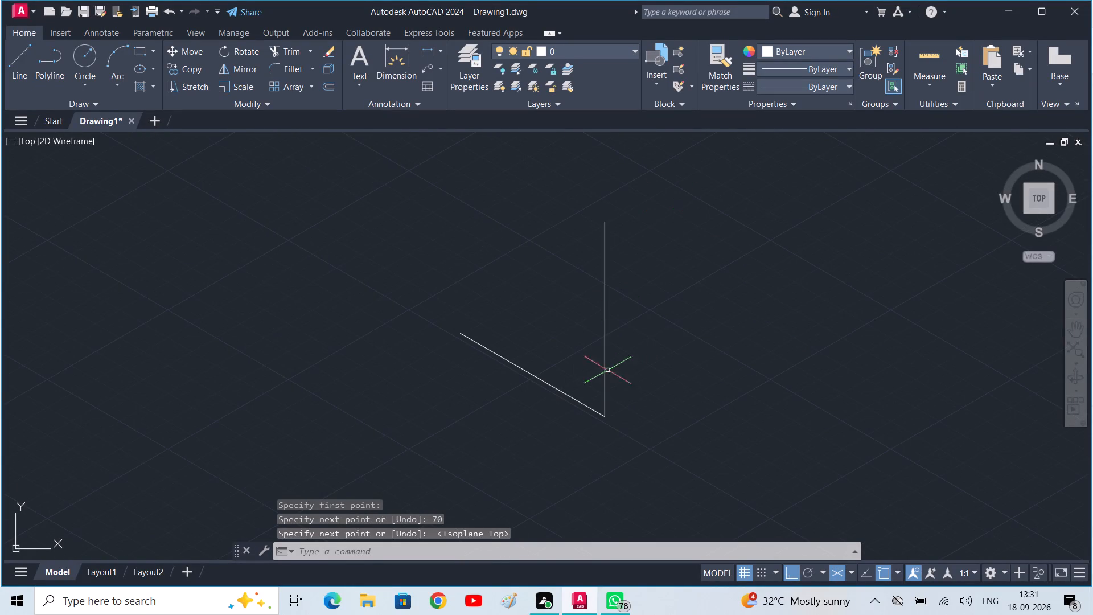
pyautogui.press('space')
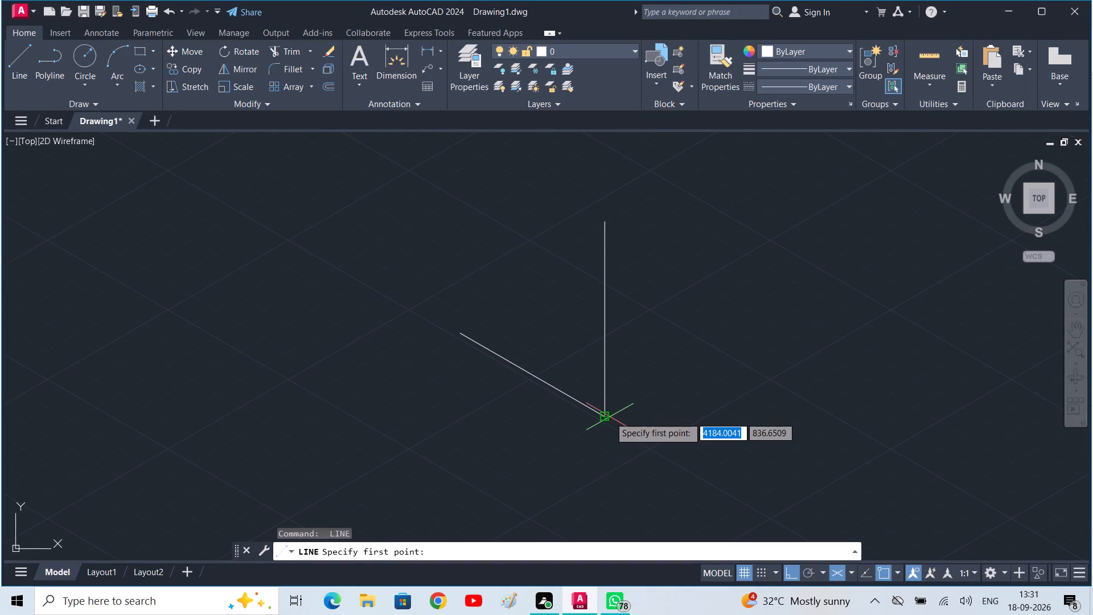
pyautogui.scroll(1, 599, 424)
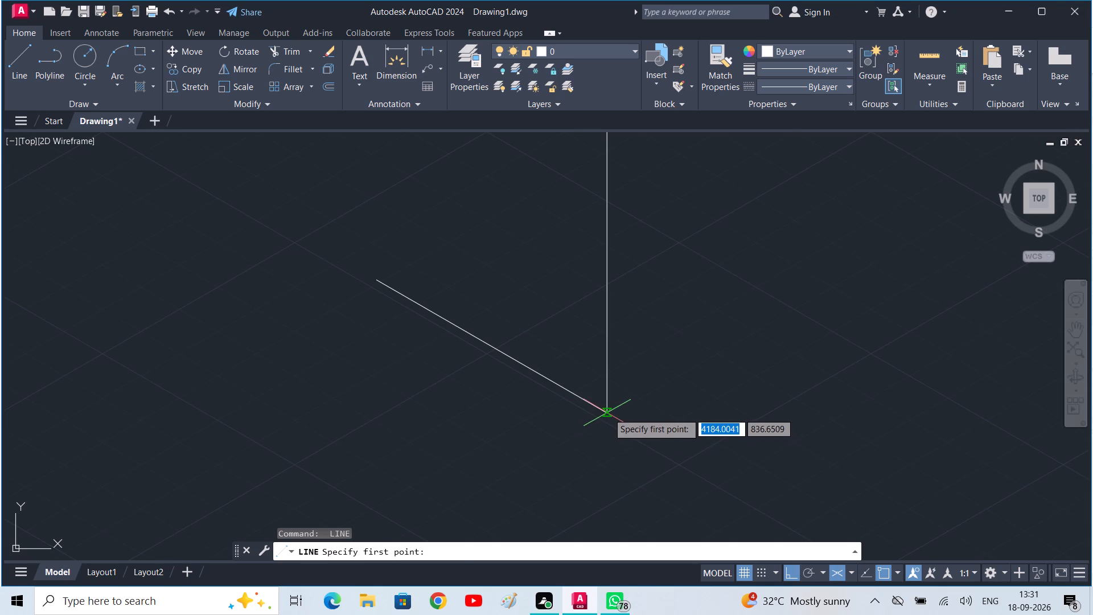
pyautogui.click(608, 413)
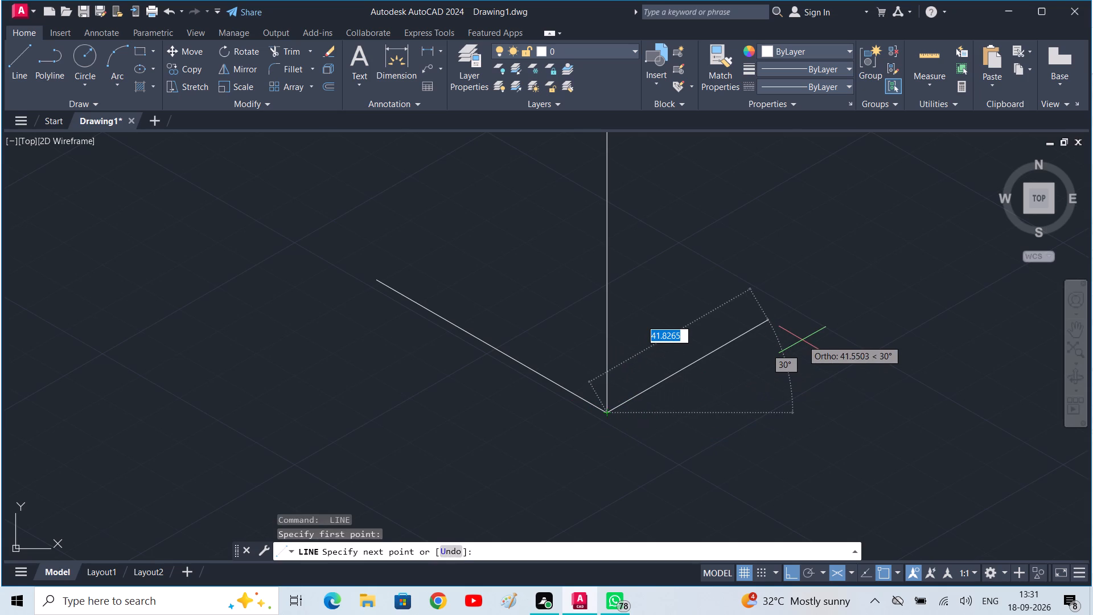
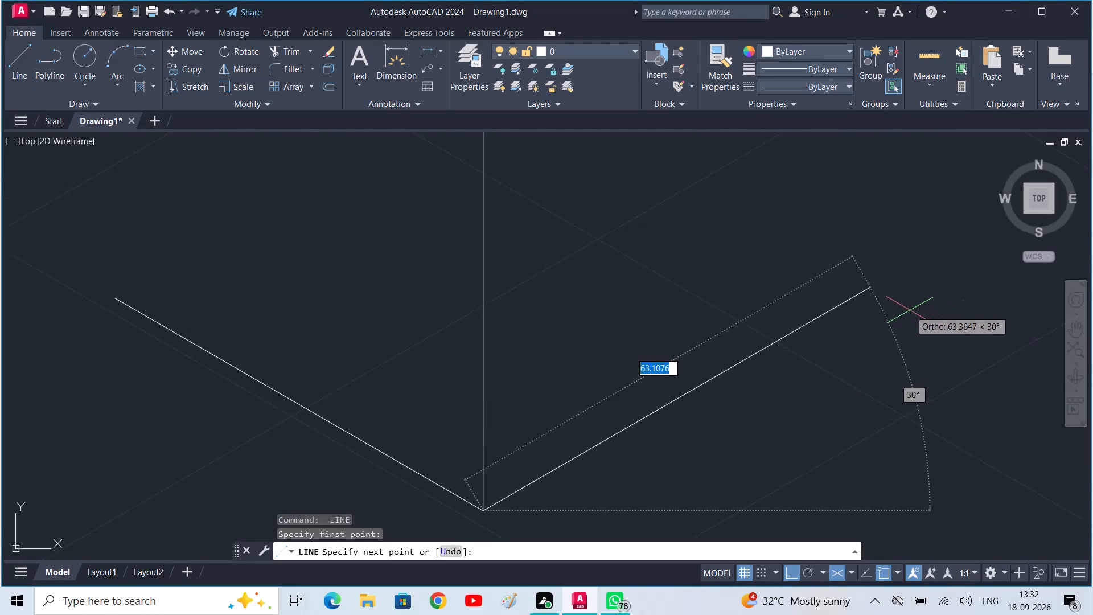
# Draw a 66-unit edge at 30° from the lower corner, followed by a 70-unit vertical edge on the right isoplane.
pyautogui.moveTo(909, 310); pyautogui.dragTo(997, 283, button='middle')
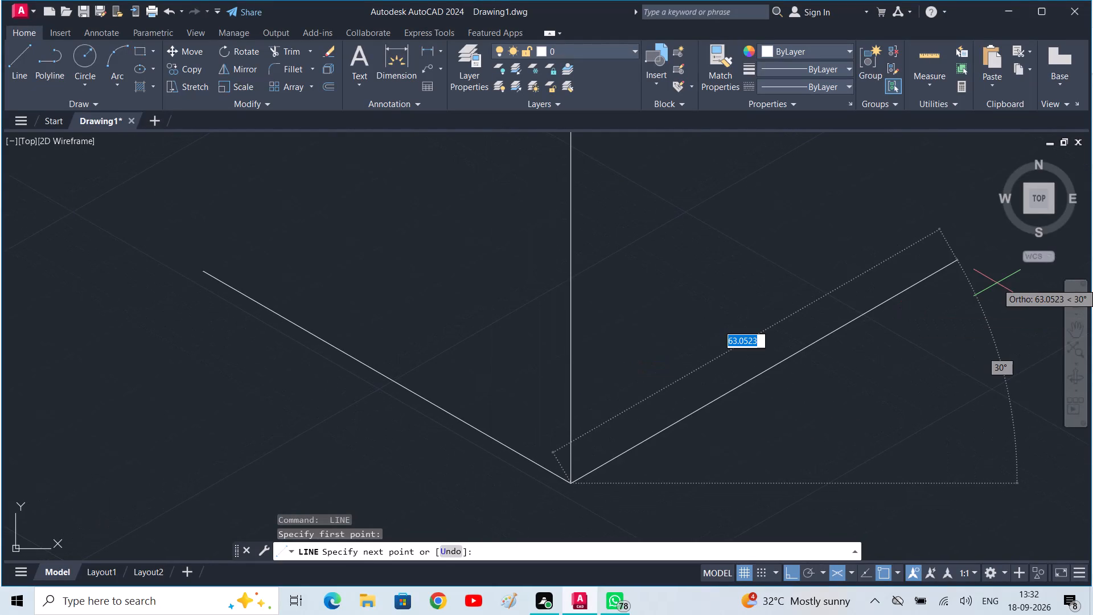
pyautogui.write('66')
pyautogui.press('Return')
pyautogui.moveTo(965, 282); pyautogui.dragTo(962, 291, button='middle')
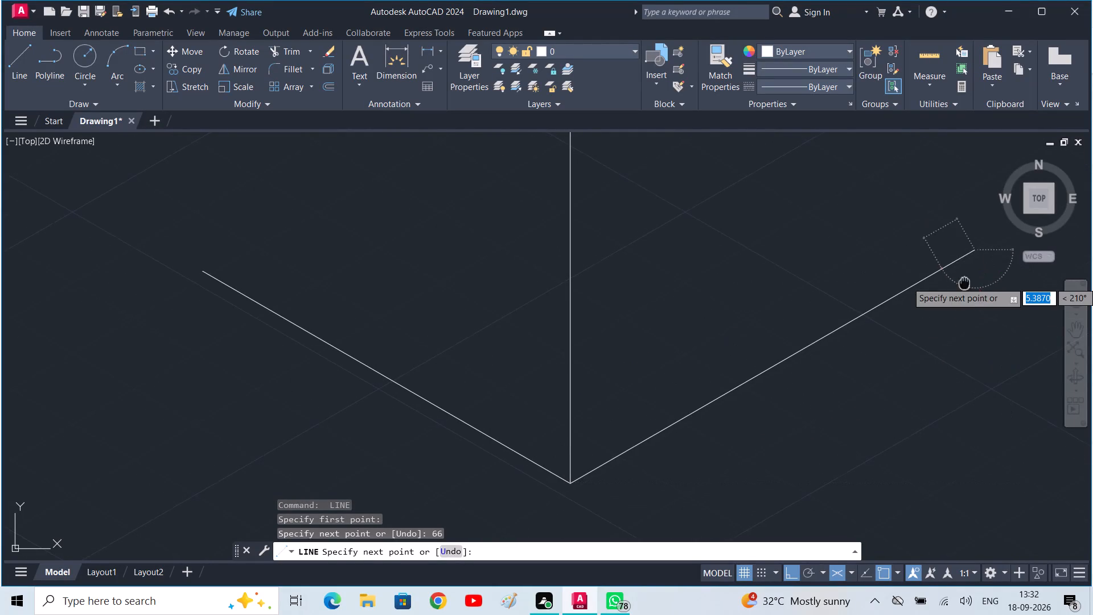
pyautogui.moveTo(962, 291); pyautogui.dragTo(859, 479, button='middle')
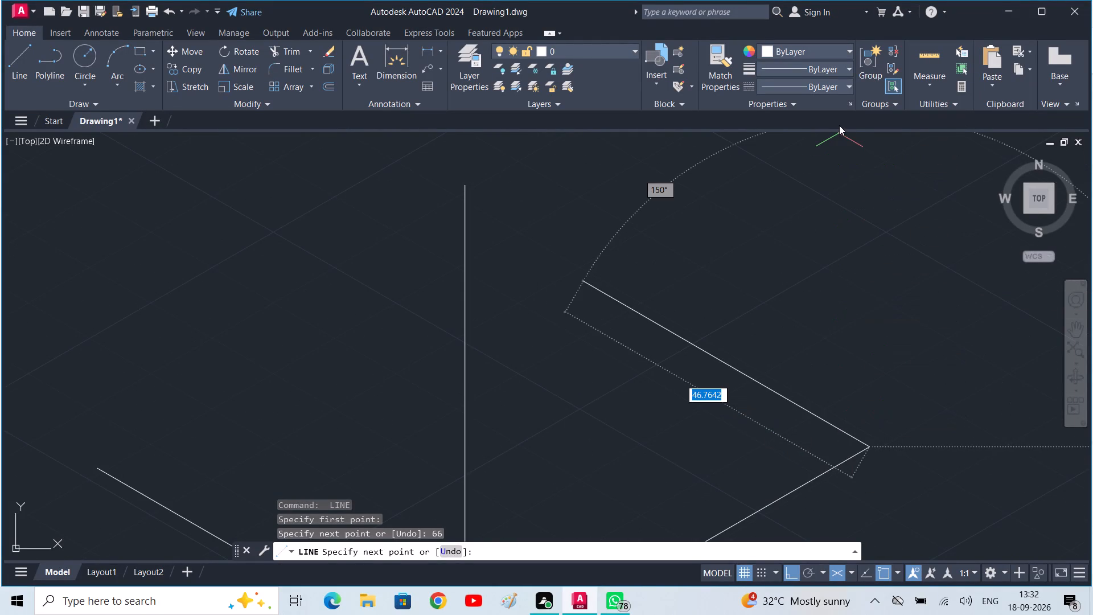
pyautogui.press('F5')
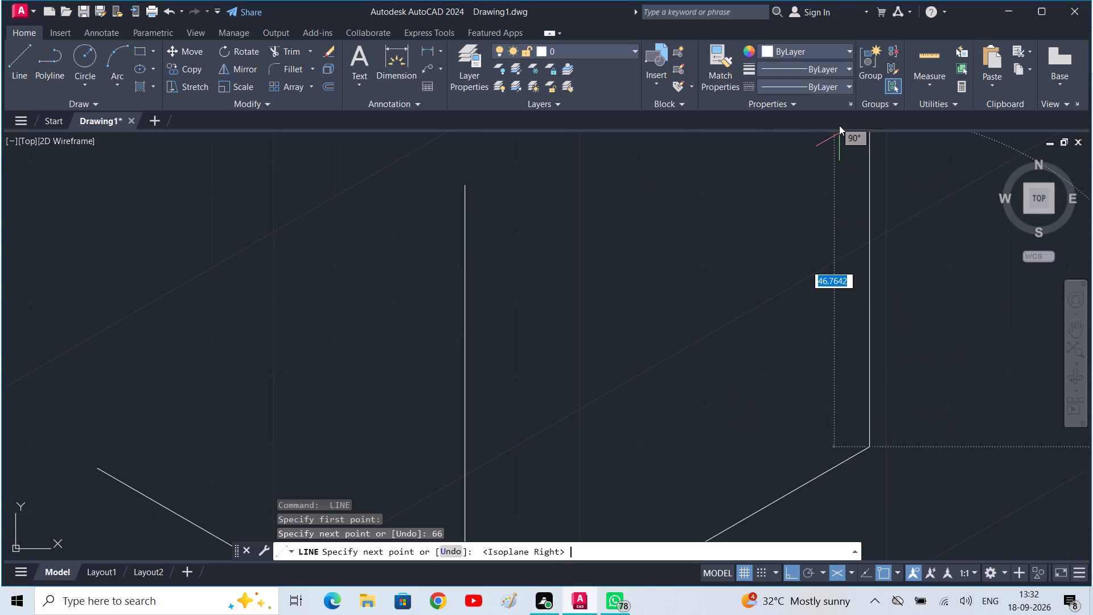
pyautogui.write('70')
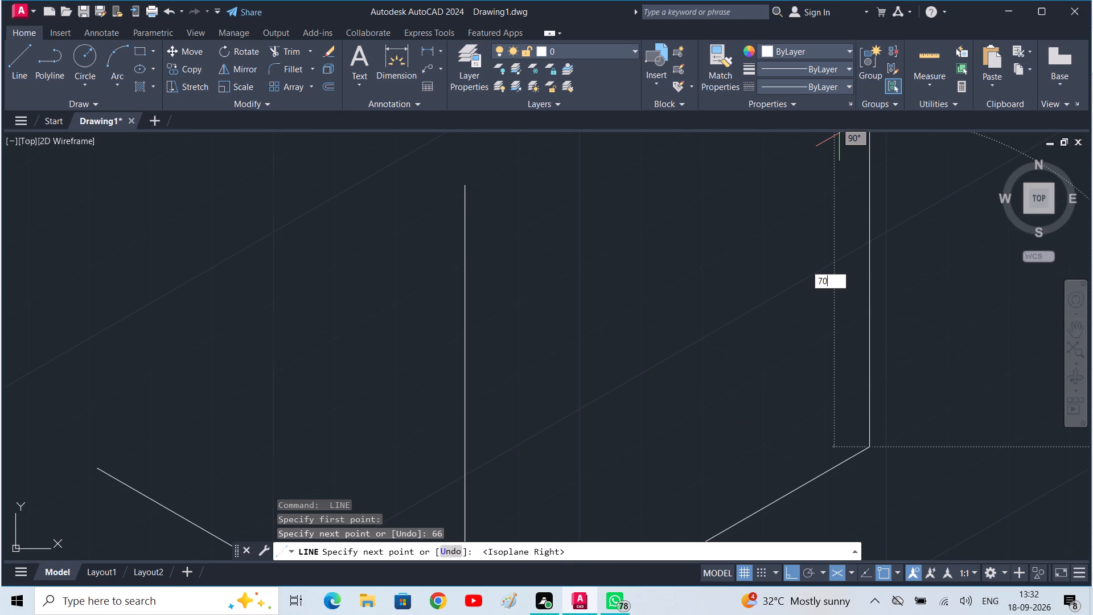
pyautogui.press('Return')
# Close the right face with a top edge back to the upper end of the shared vertical edge, and end the line.
pyautogui.scroll(-1, 755, 127)
pyautogui.scroll(-1, 800, 212)
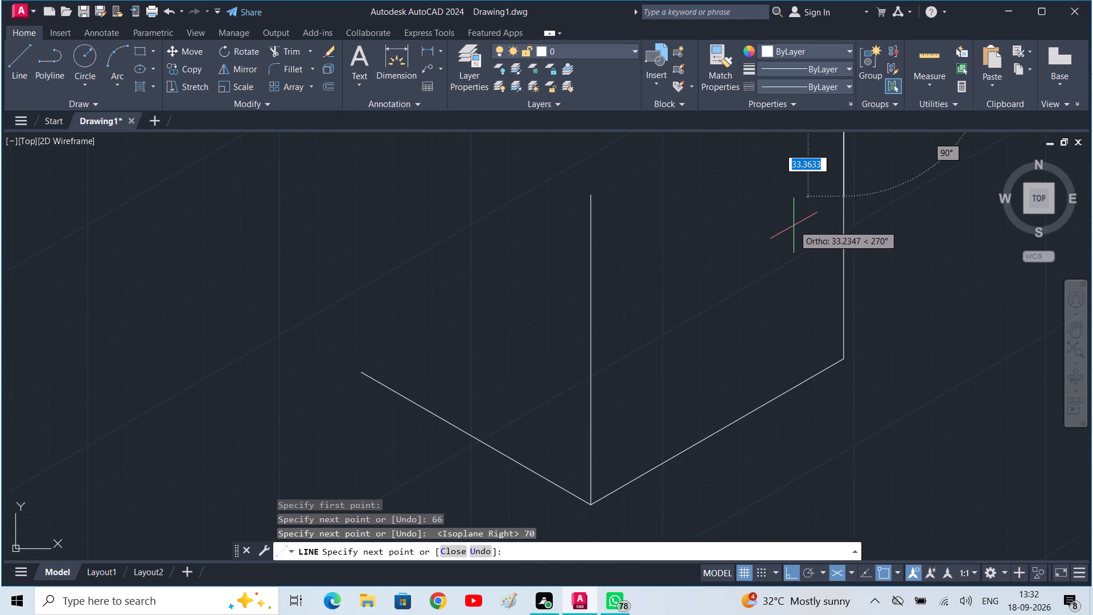
pyautogui.scroll(-1, 782, 240)
pyautogui.moveTo(776, 252); pyautogui.dragTo(662, 368, button='middle')
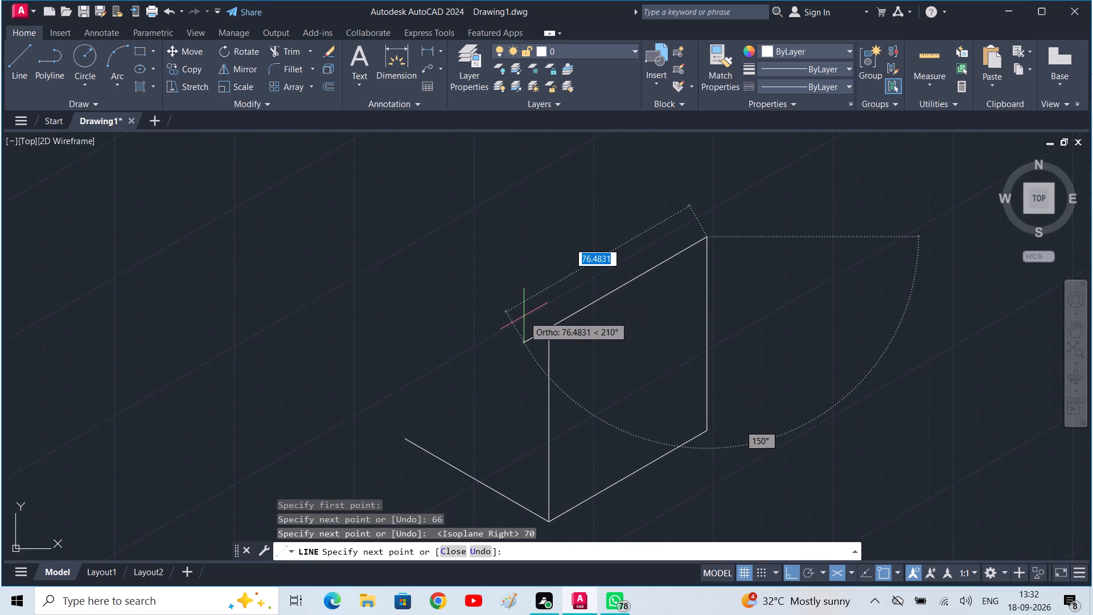
pyautogui.click(548, 326)
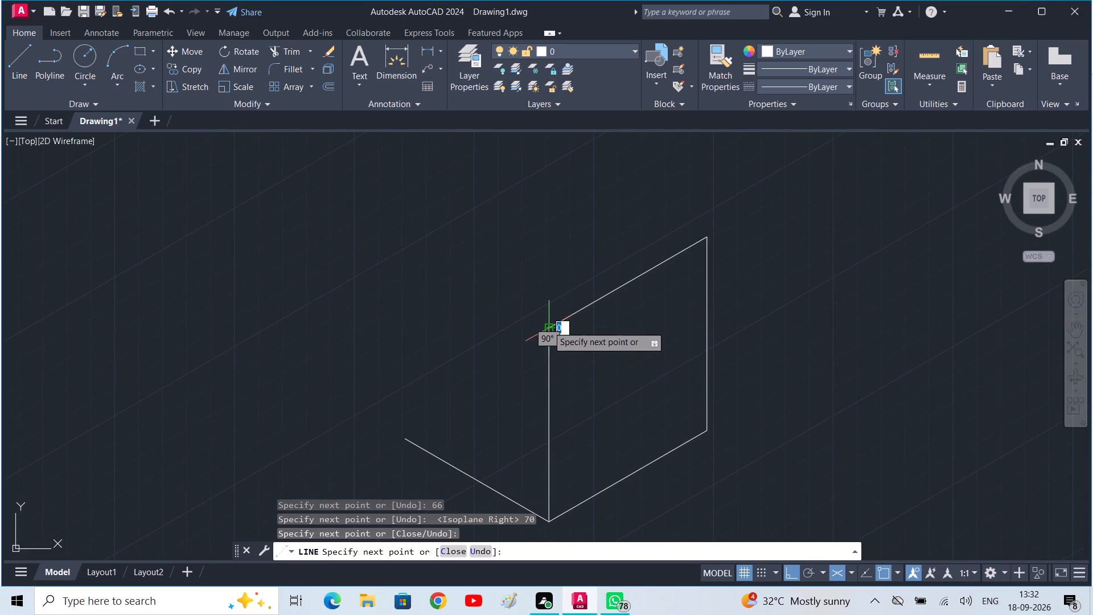
pyautogui.press('space')
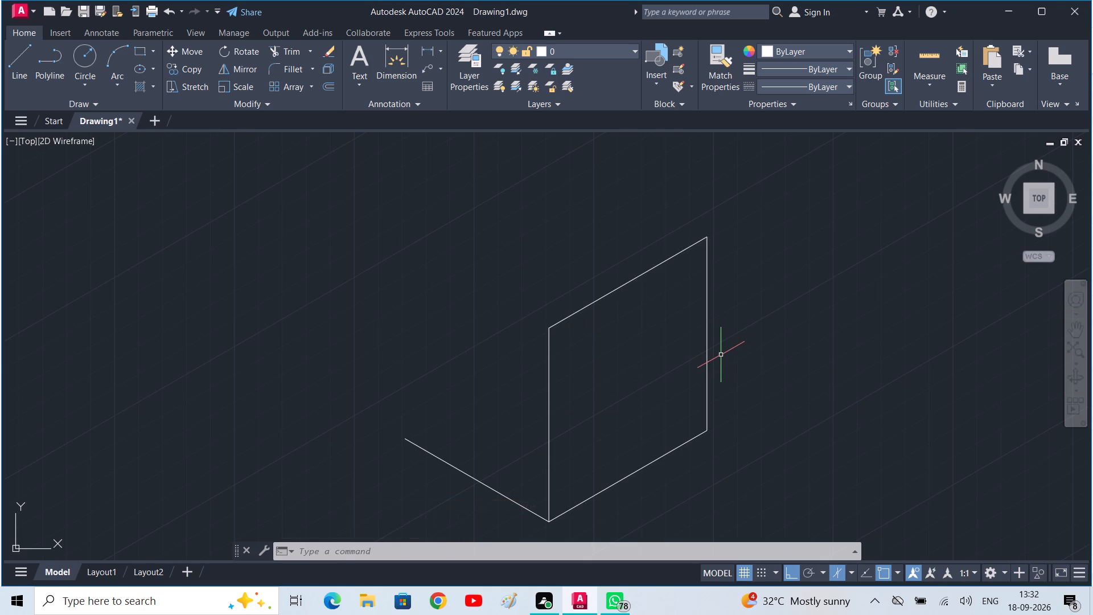
# Start a line using tracking from the top end of the shared vertical edge, 33 units along the top edge to its midpoint.
pyautogui.write('l')
pyautogui.press('space')
pyautogui.write('tk')
pyautogui.press('space')
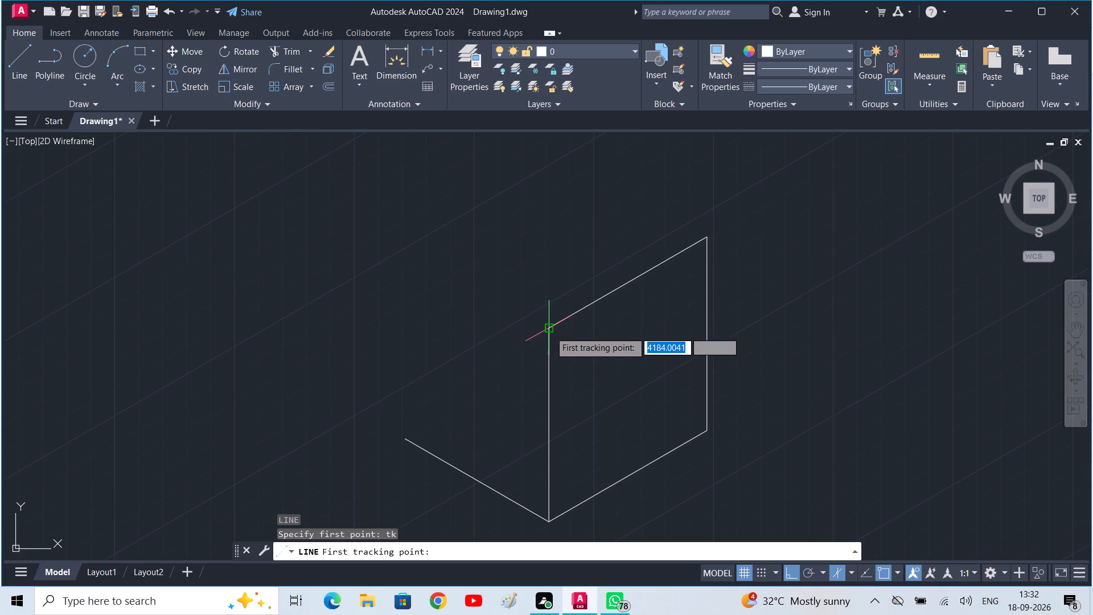
pyautogui.click(548, 329)
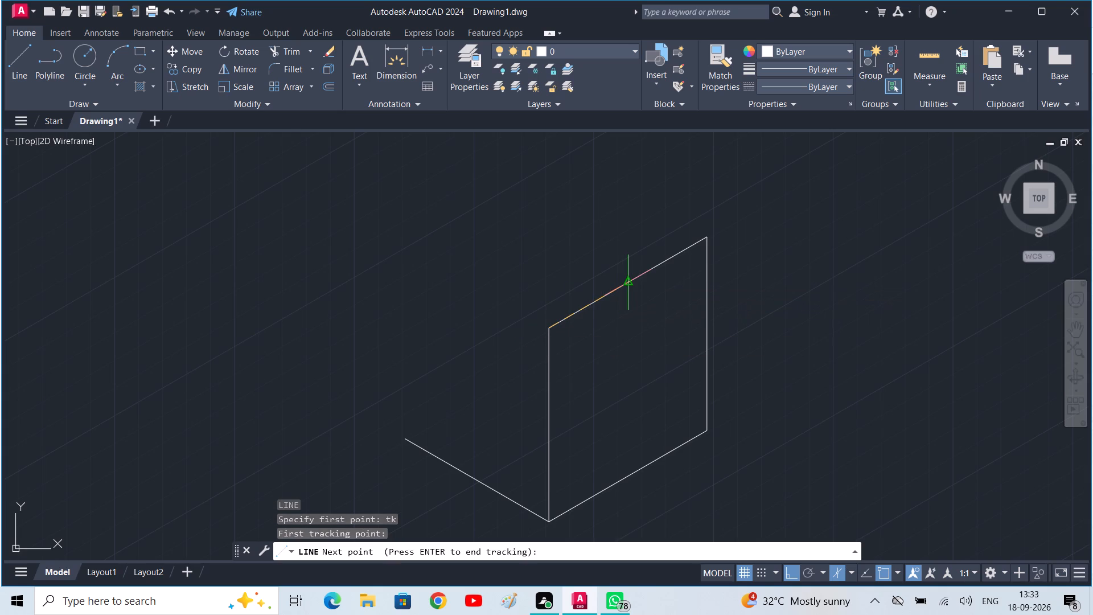
pyautogui.write('33')
pyautogui.press('Return')
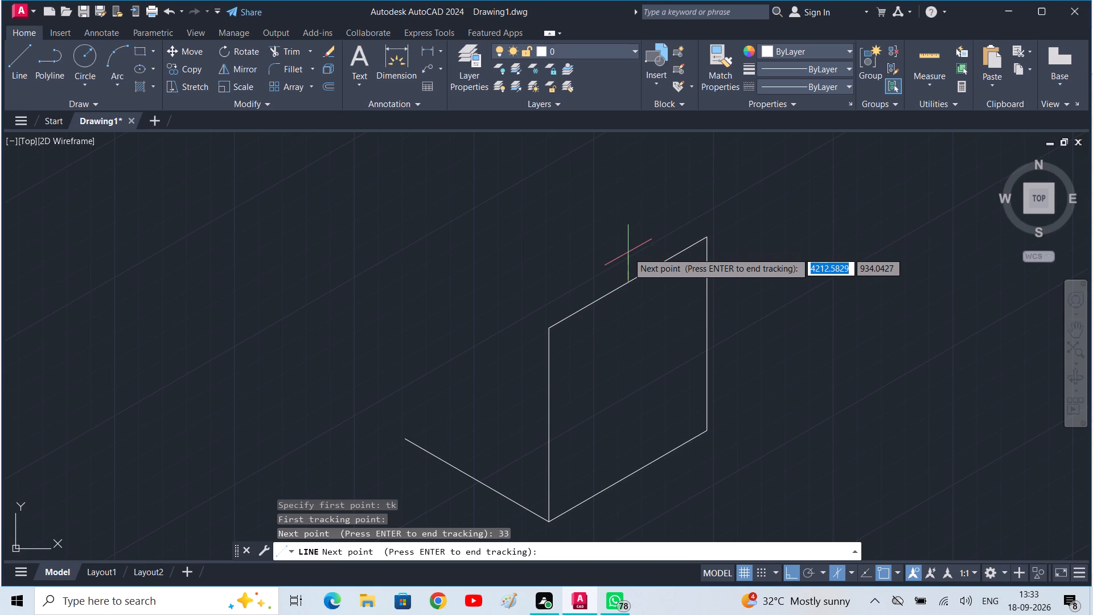
pyautogui.press('5')
pyautogui.press('Return')
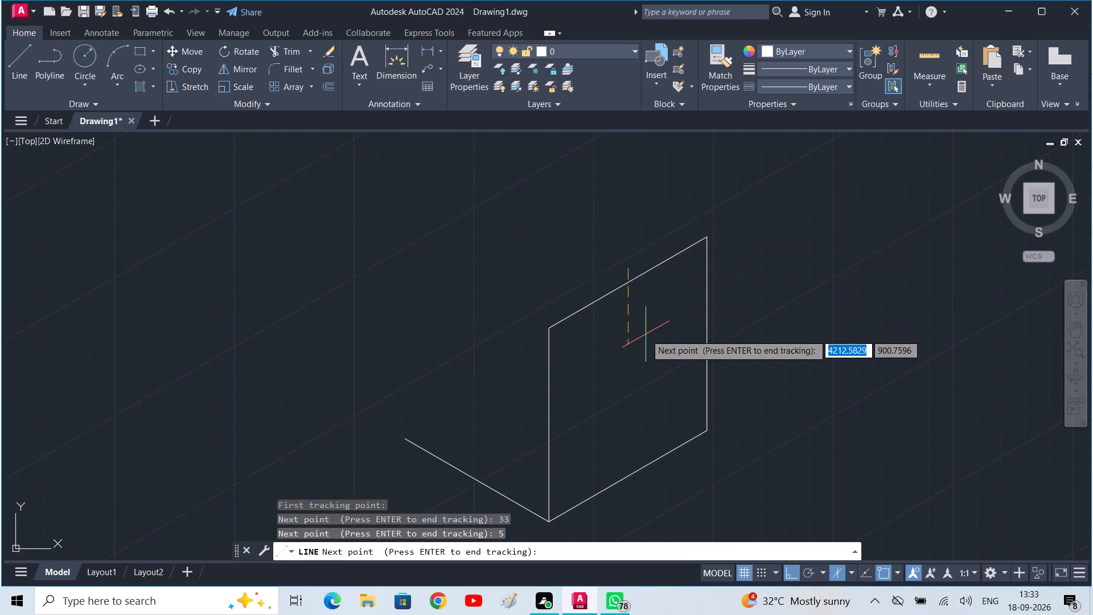
pyautogui.click(630, 292)
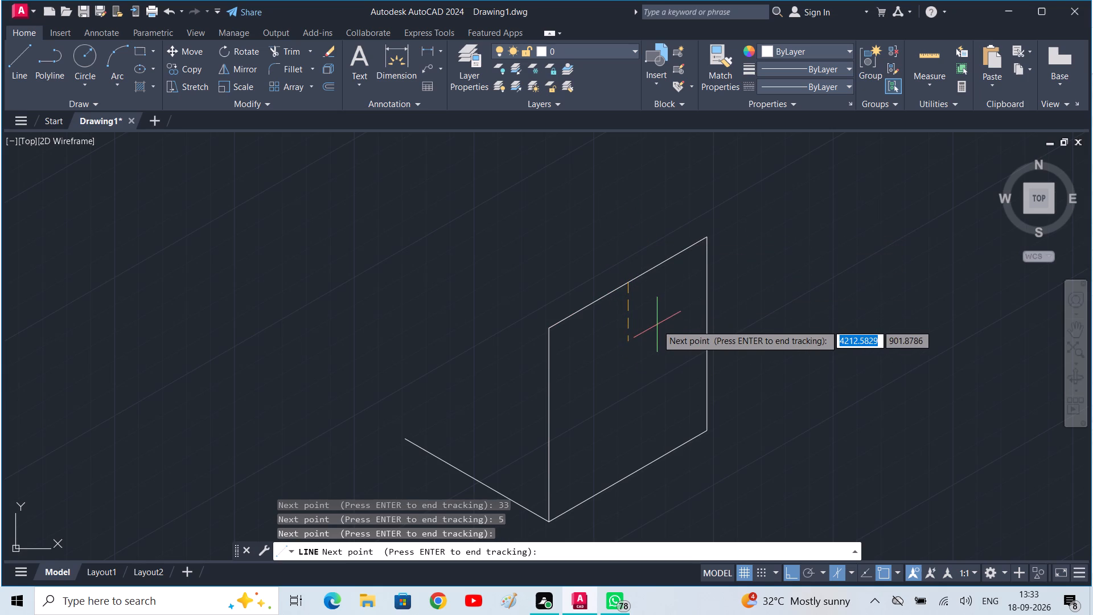
pyautogui.click(627, 284)
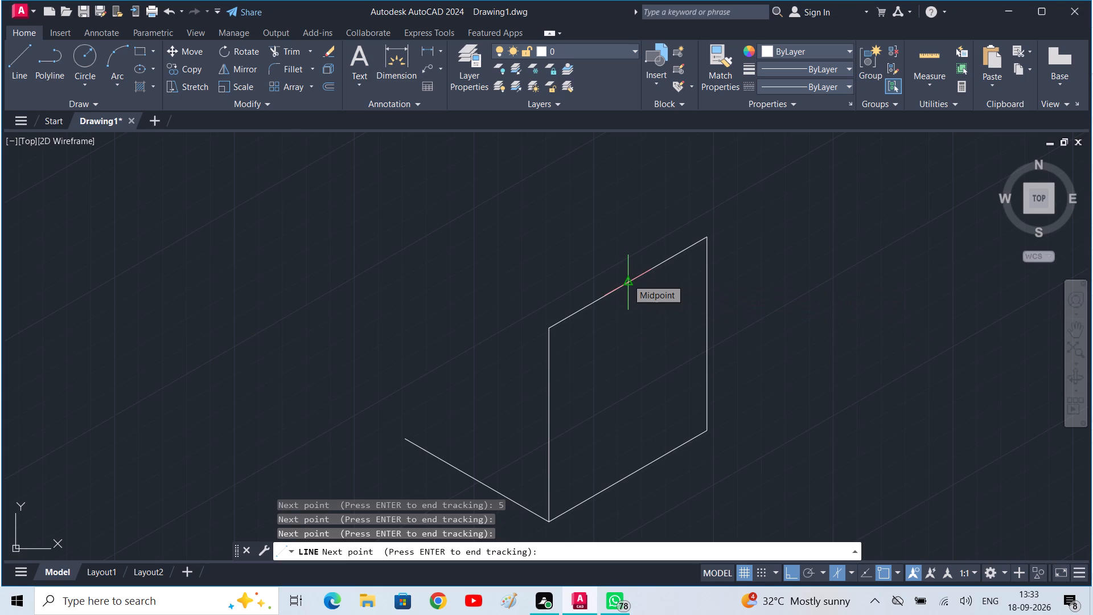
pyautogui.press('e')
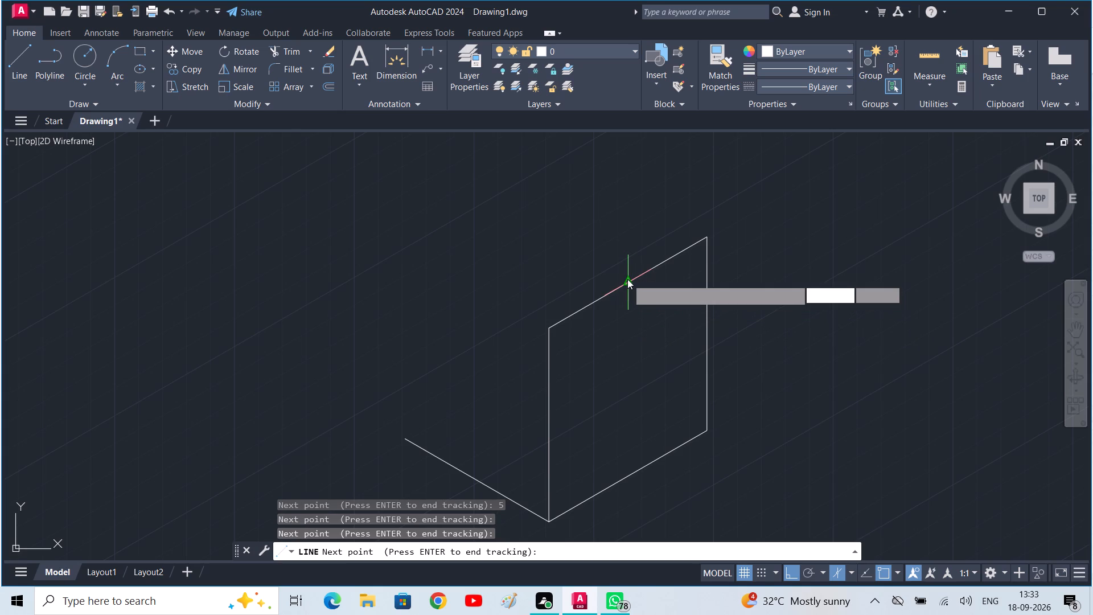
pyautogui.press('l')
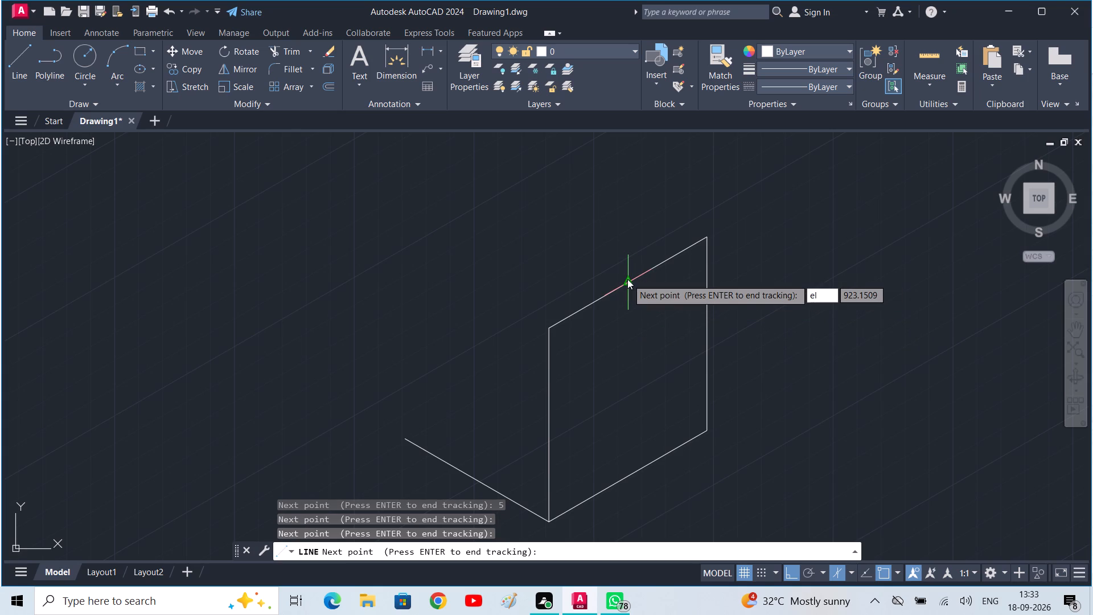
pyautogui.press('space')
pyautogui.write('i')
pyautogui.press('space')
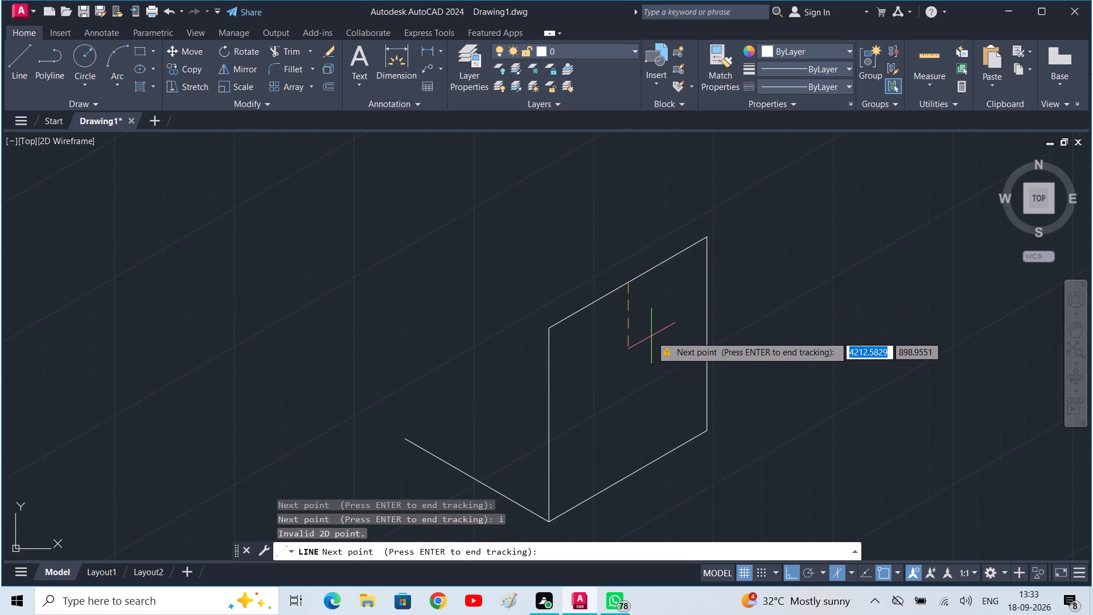
# End tracking and draw a short vertical line down from the top edge's midpoint.
pyautogui.press('space')
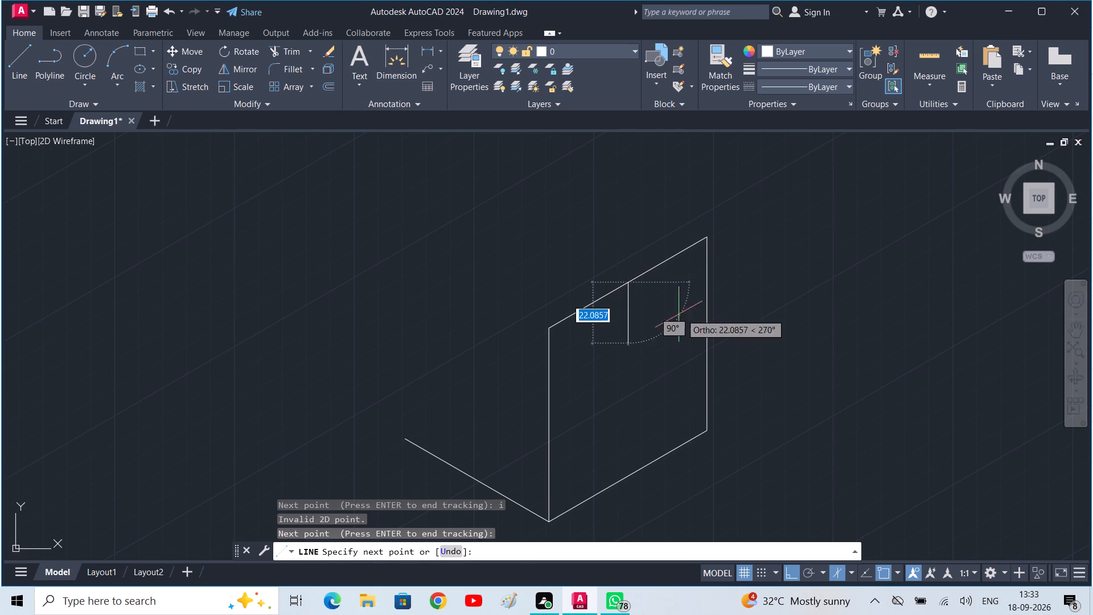
pyautogui.click(639, 313)
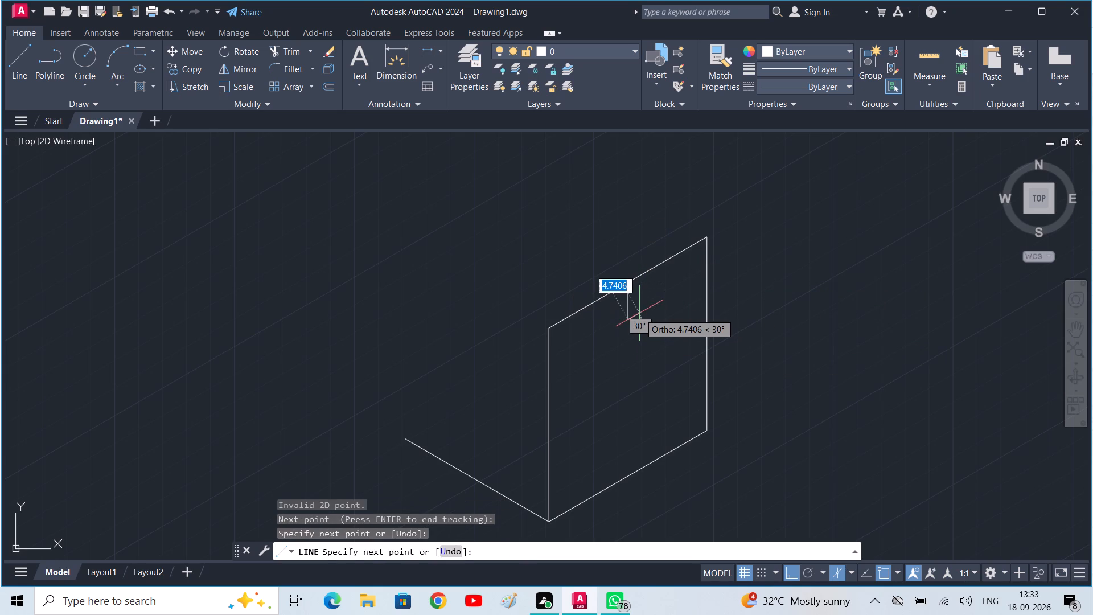
pyautogui.press('space')
# Draw an isocircle of radius 33 centred on the top edge's midpoint.
pyautogui.write('e')
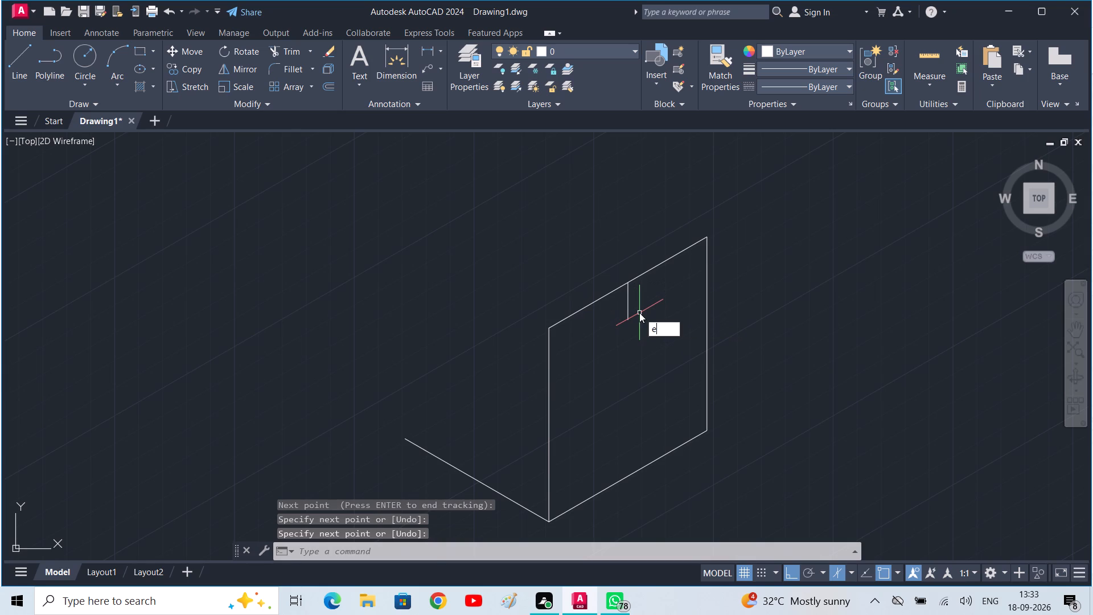
pyautogui.write('l i')
pyautogui.press('space')
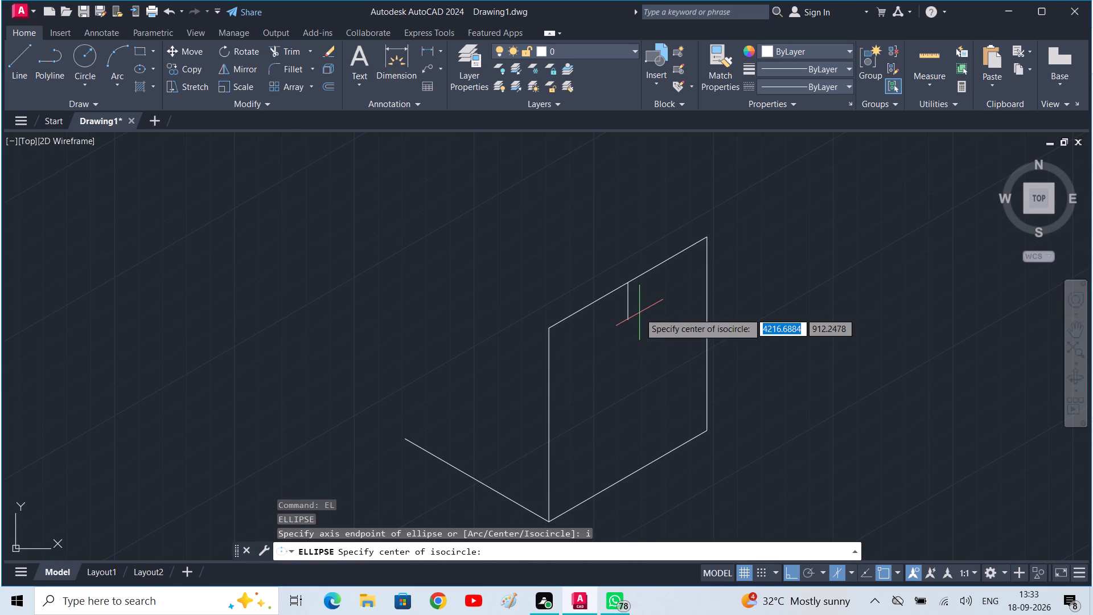
pyautogui.click(627, 282)
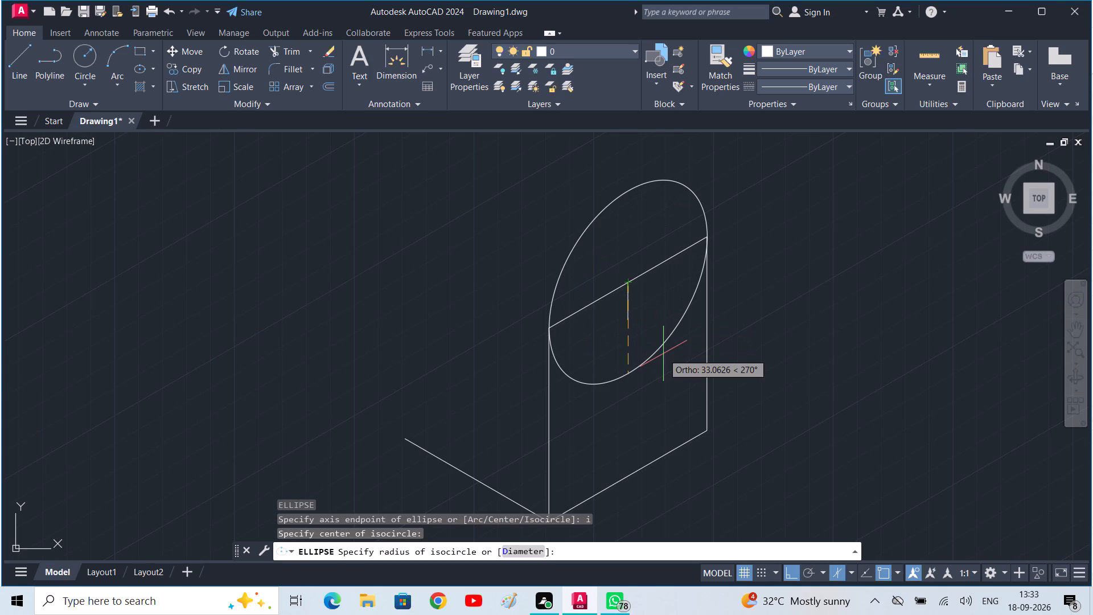
pyautogui.write('33')
pyautogui.press('Return')
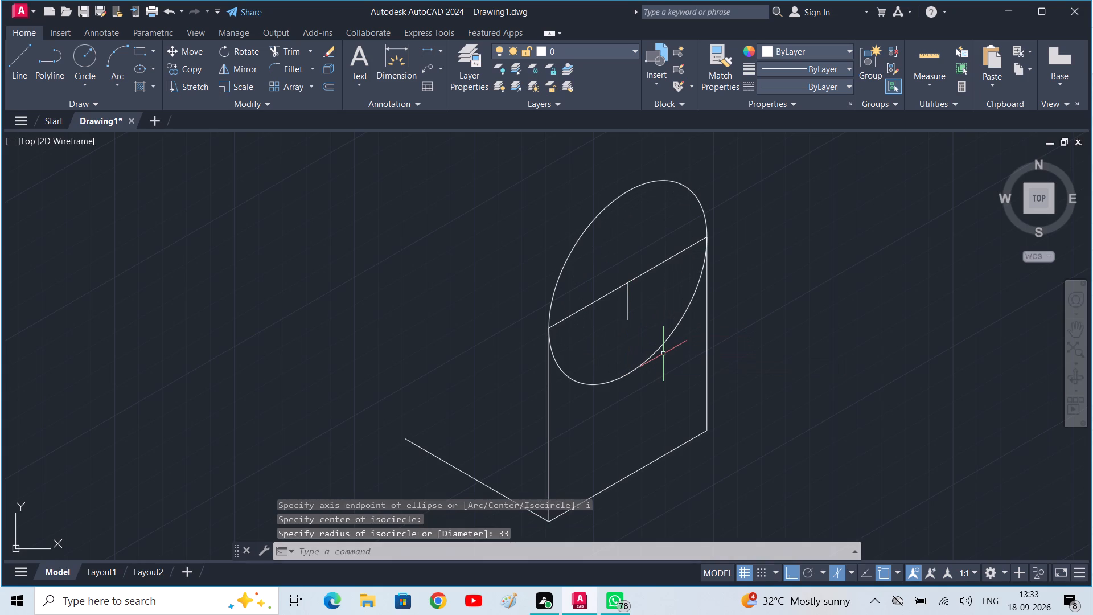
# Draw a concentric isocircle of radius 13 at the top edge's midpoint.
pyautogui.press('e')
pyautogui.write('l i')
pyautogui.press('space')
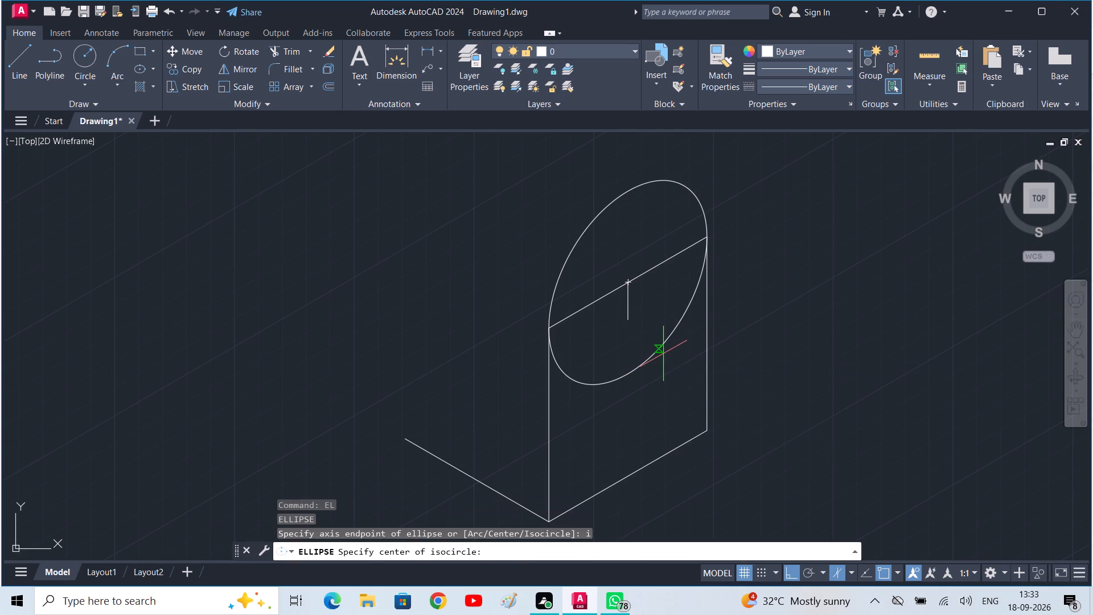
pyautogui.click(629, 284)
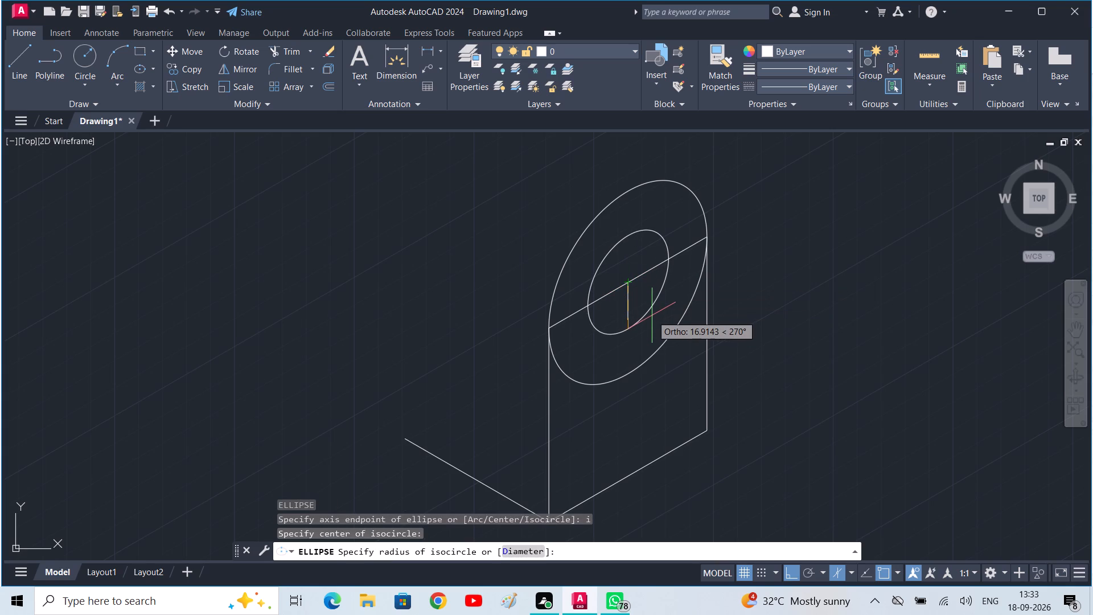
pyautogui.write('13')
pyautogui.press('Return')
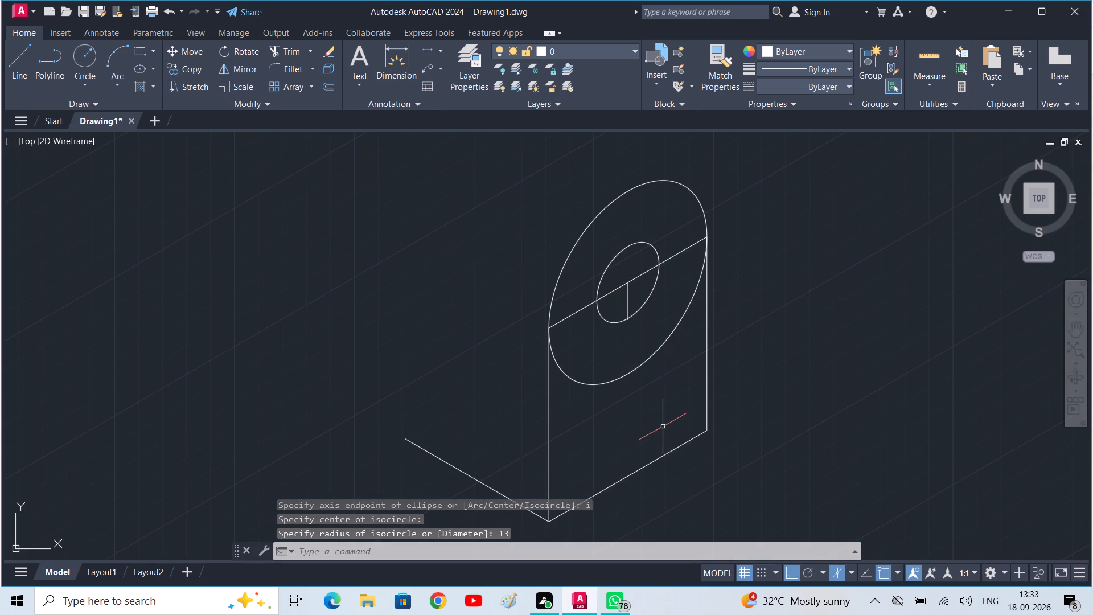
# Trim the lower halves of both isocircles, the short vertical line and the top edge segment inside the inner arc.
pyautogui.write('tr')
pyautogui.press('space')
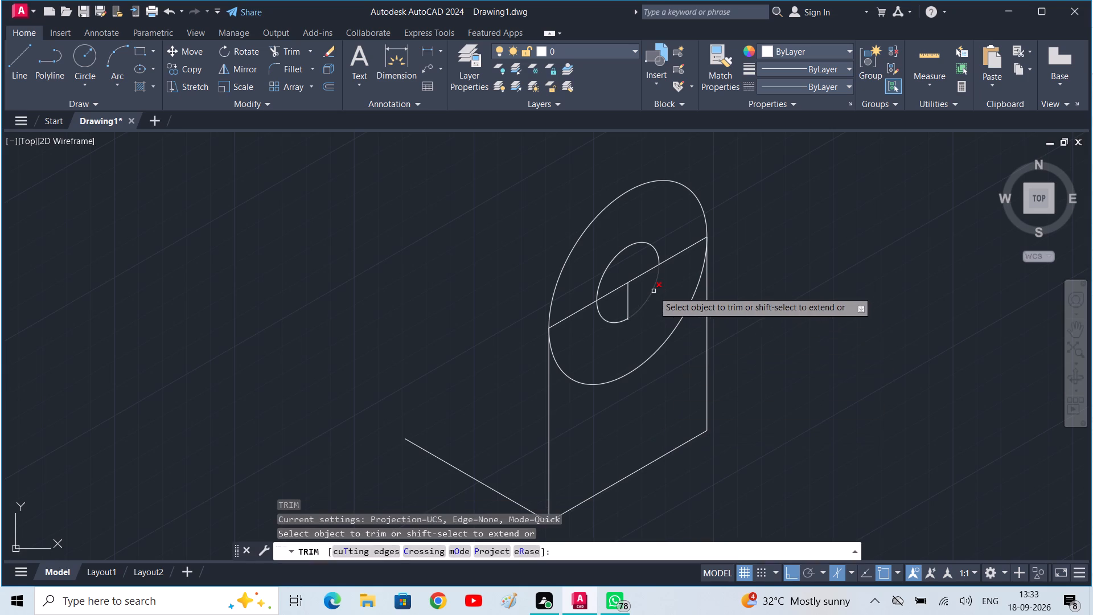
pyautogui.click(652, 290)
pyautogui.moveTo(631, 297); pyautogui.dragTo(603, 317)
pyautogui.moveTo(612, 314); pyautogui.dragTo(595, 337)
pyautogui.moveTo(595, 342); pyautogui.dragTo(612, 392)
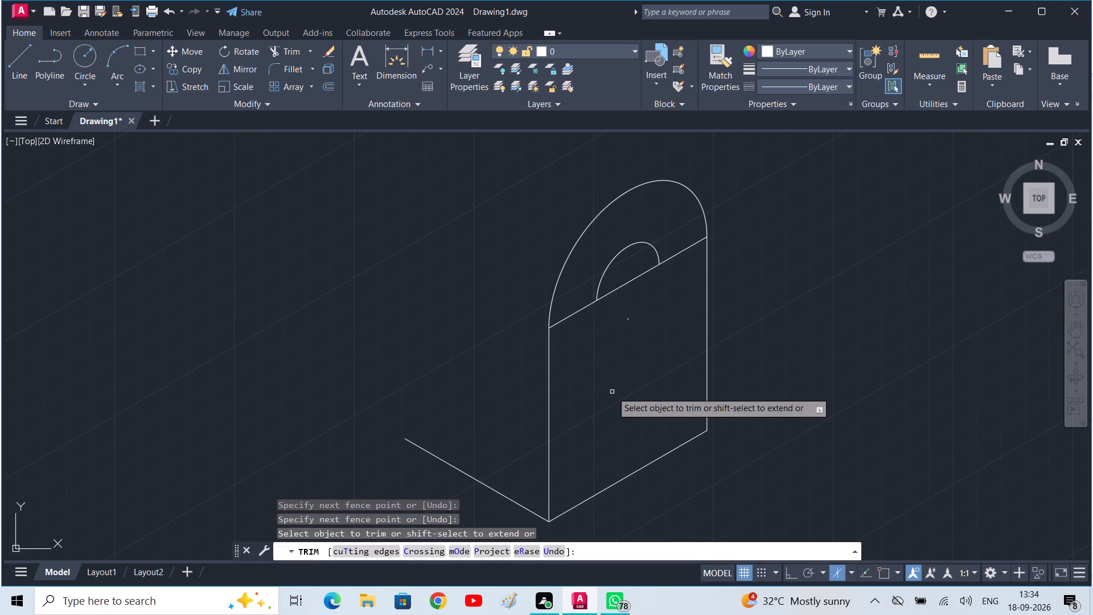
pyautogui.moveTo(635, 270); pyautogui.dragTo(631, 296)
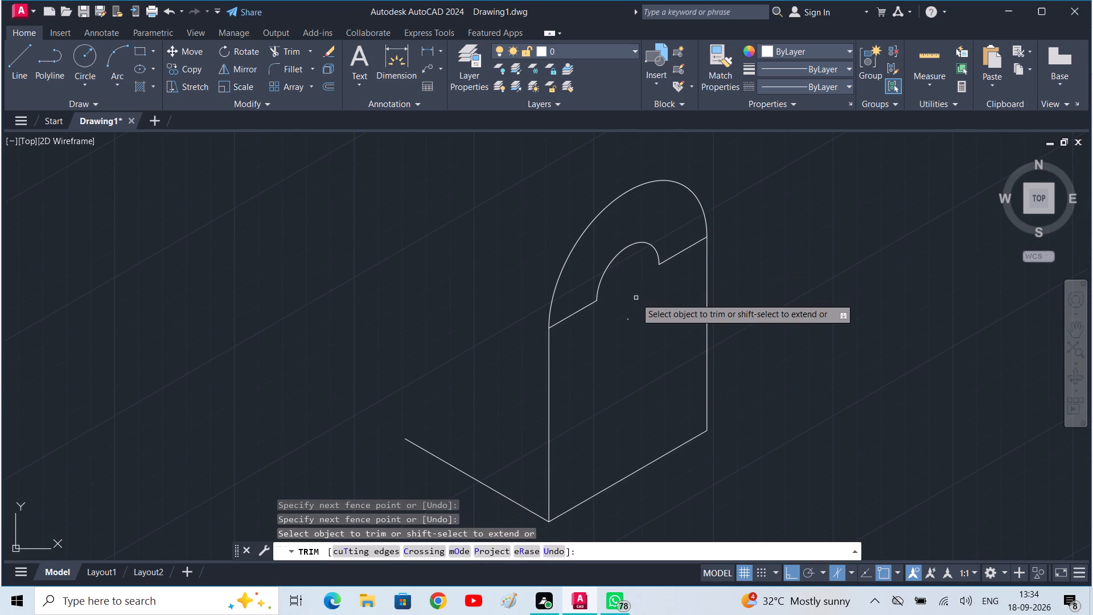
pyautogui.press('Escape')
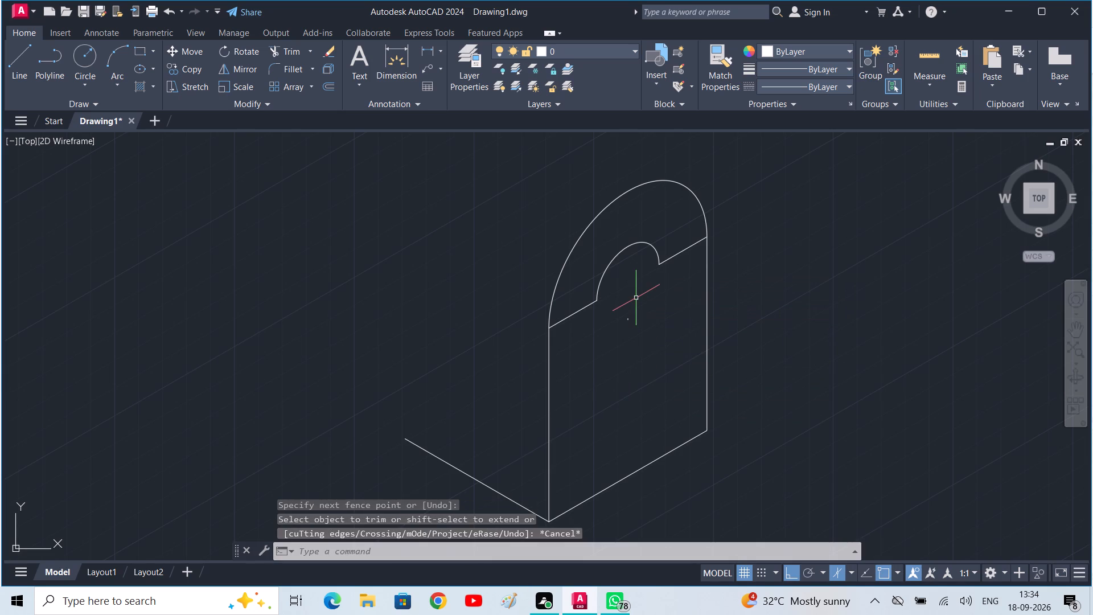
# Draw a vertical line about 89 units long from the inner arc's lower end down past the face's bottom edge.
pyautogui.write('l')
pyautogui.press('space')
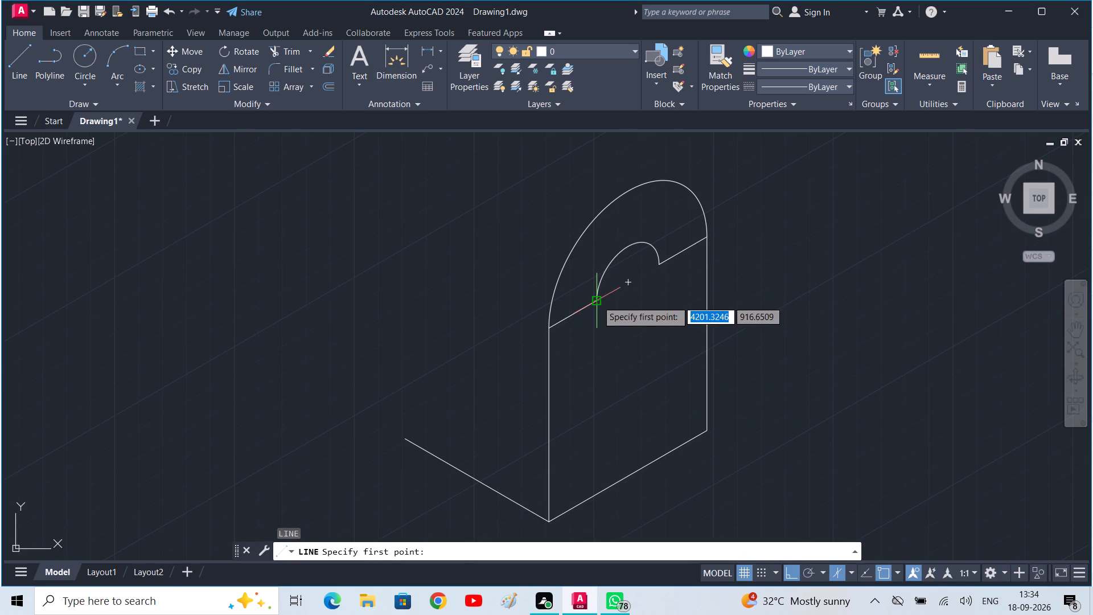
pyautogui.click(597, 301)
pyautogui.moveTo(605, 500); pyautogui.dragTo(611, 452, button='middle')
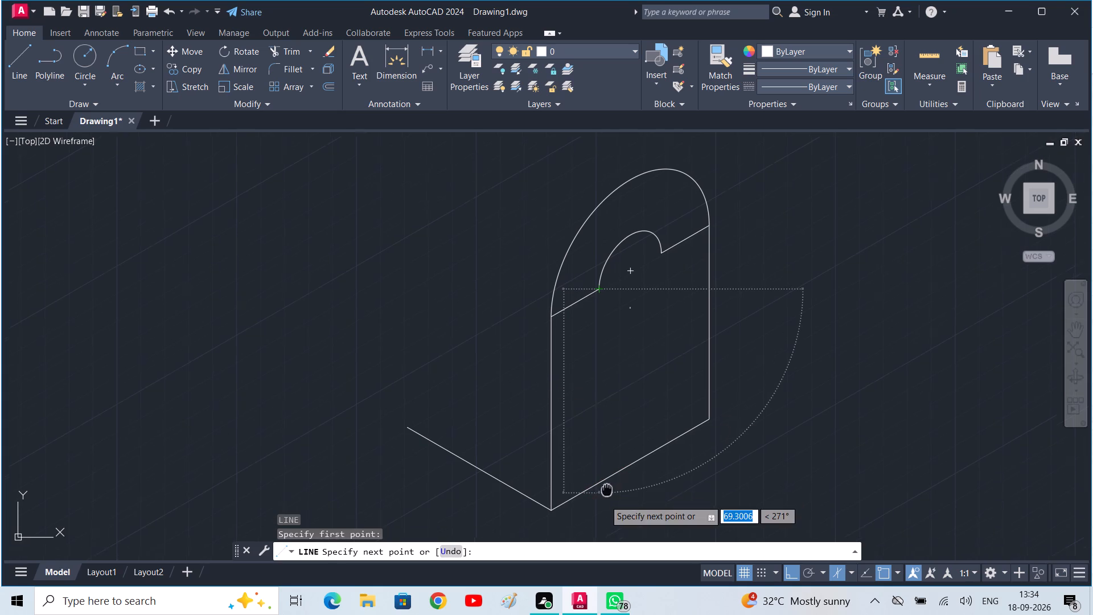
pyautogui.moveTo(611, 452); pyautogui.dragTo(614, 410, button='middle')
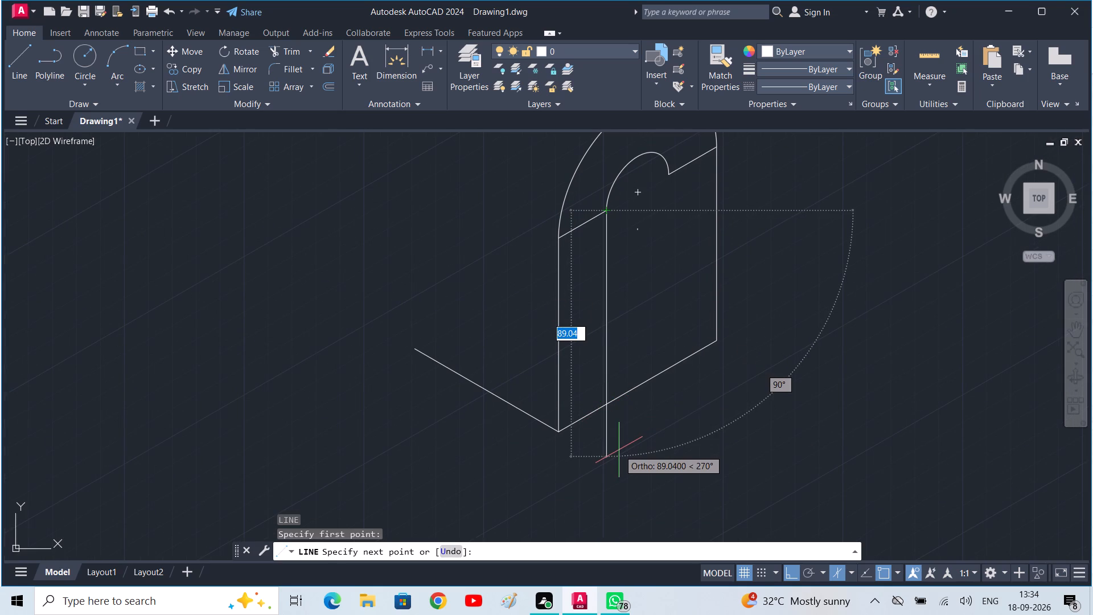
pyautogui.click(619, 450)
pyautogui.press('space')
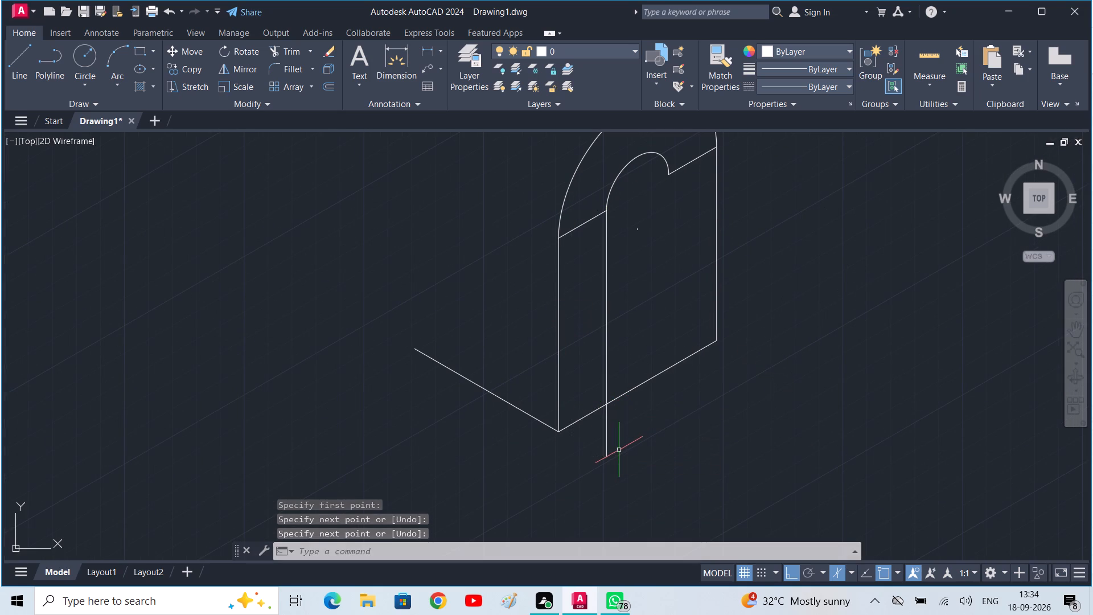
# Copy the long vertical line from the inner arc's lower-left end to the arc's other end to form the slot's second side.
pyautogui.press('m')
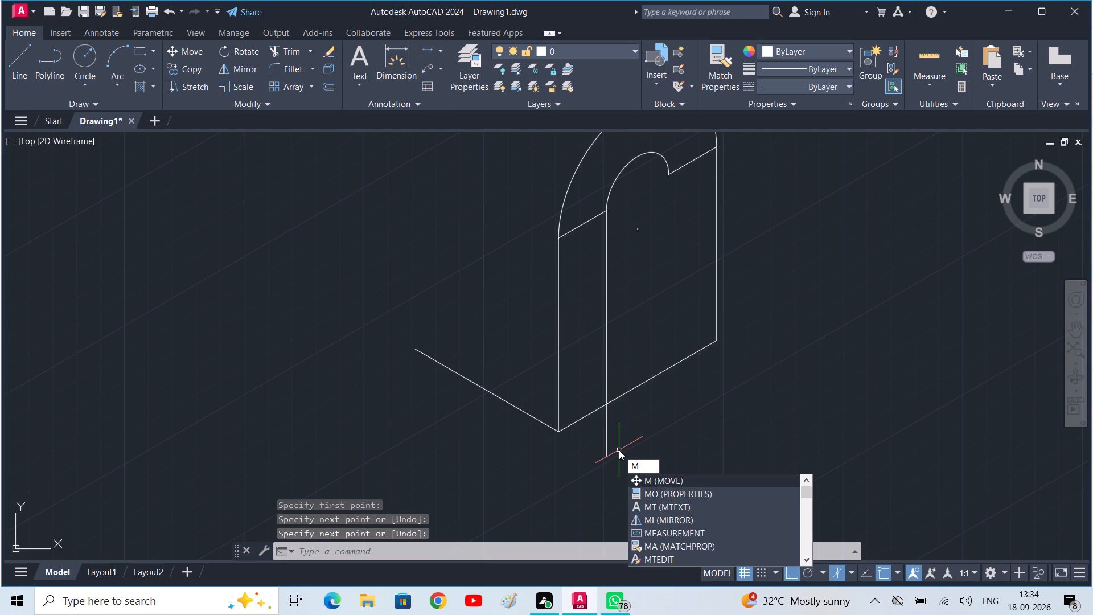
pyautogui.press('BackSpace')
pyautogui.press('Delete')
pyautogui.press('c')
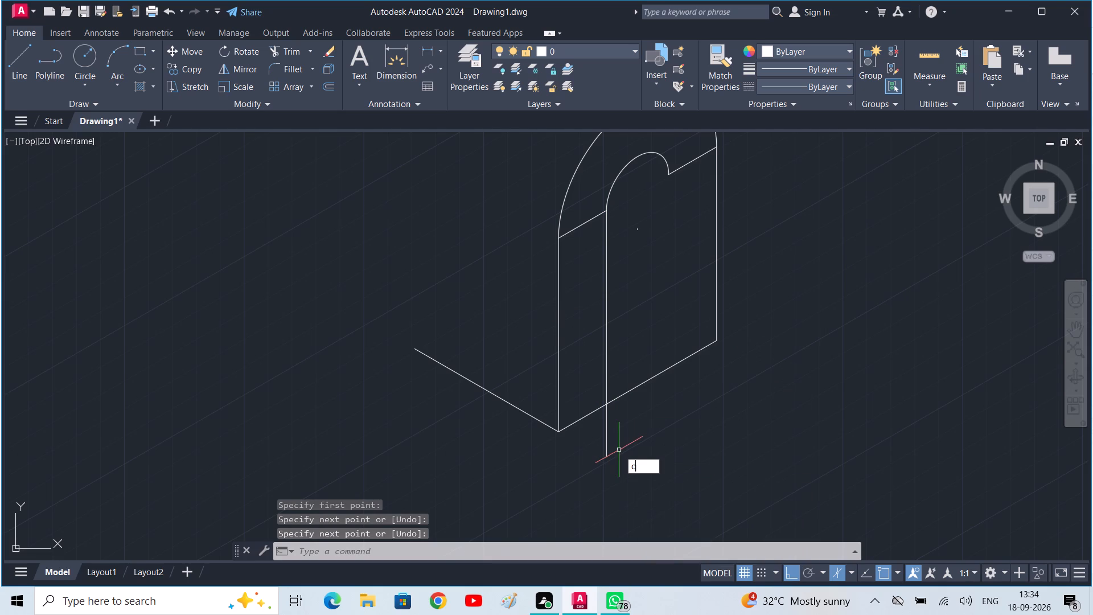
pyautogui.press('p')
pyautogui.press('space')
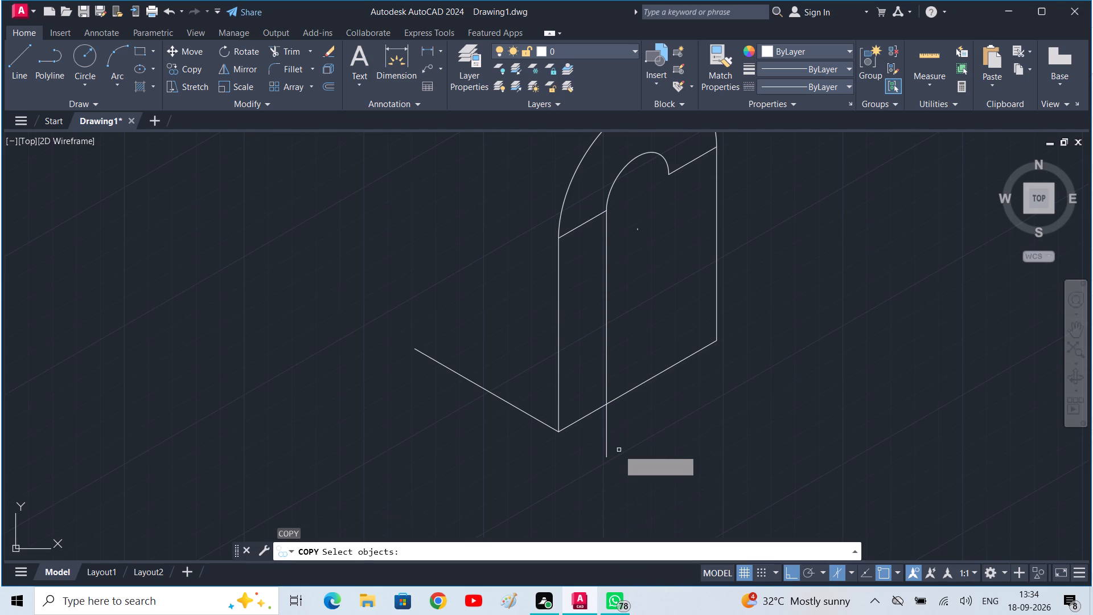
pyautogui.click(606, 427)
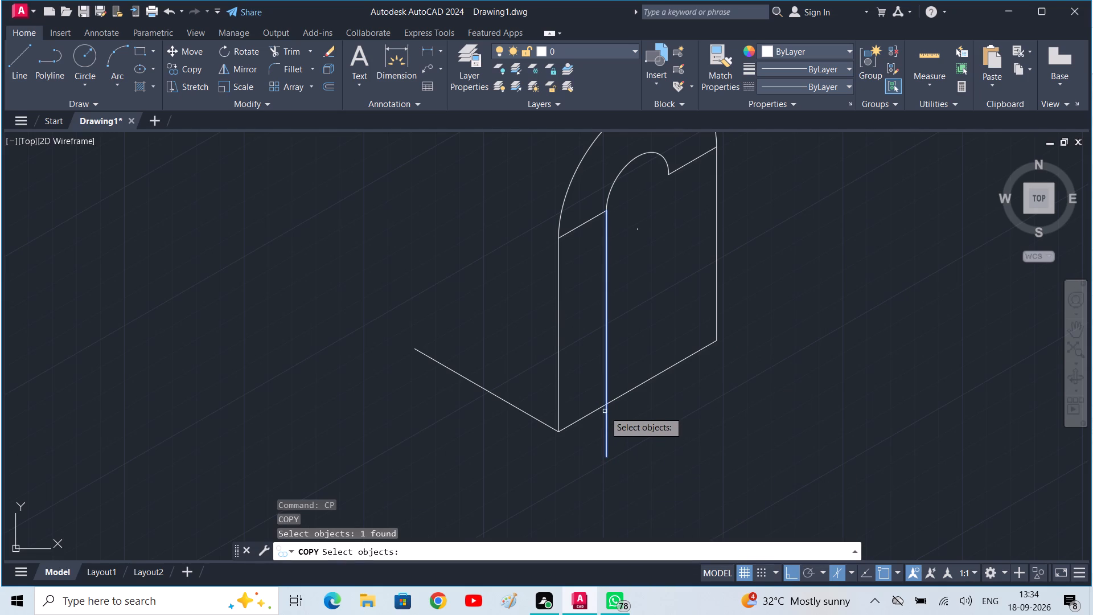
pyautogui.press('space')
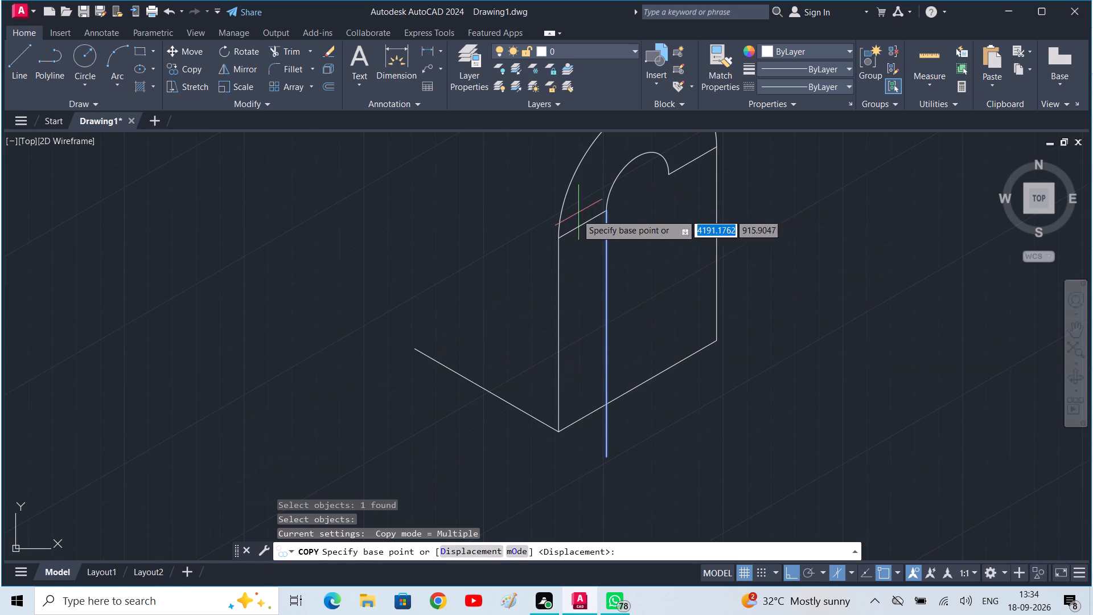
pyautogui.click(606, 214)
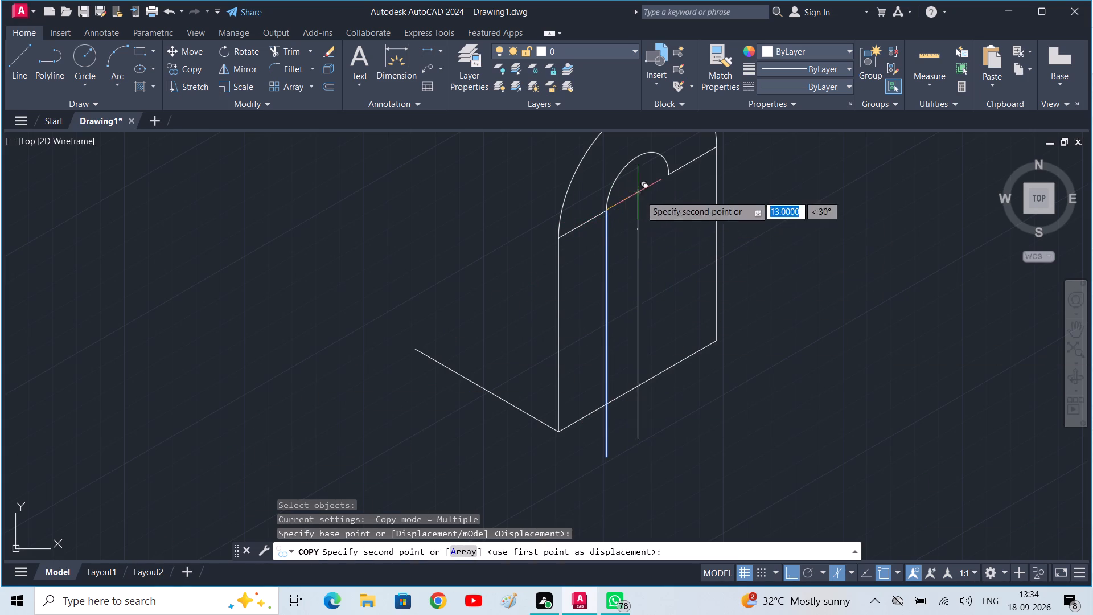
pyautogui.click(667, 176)
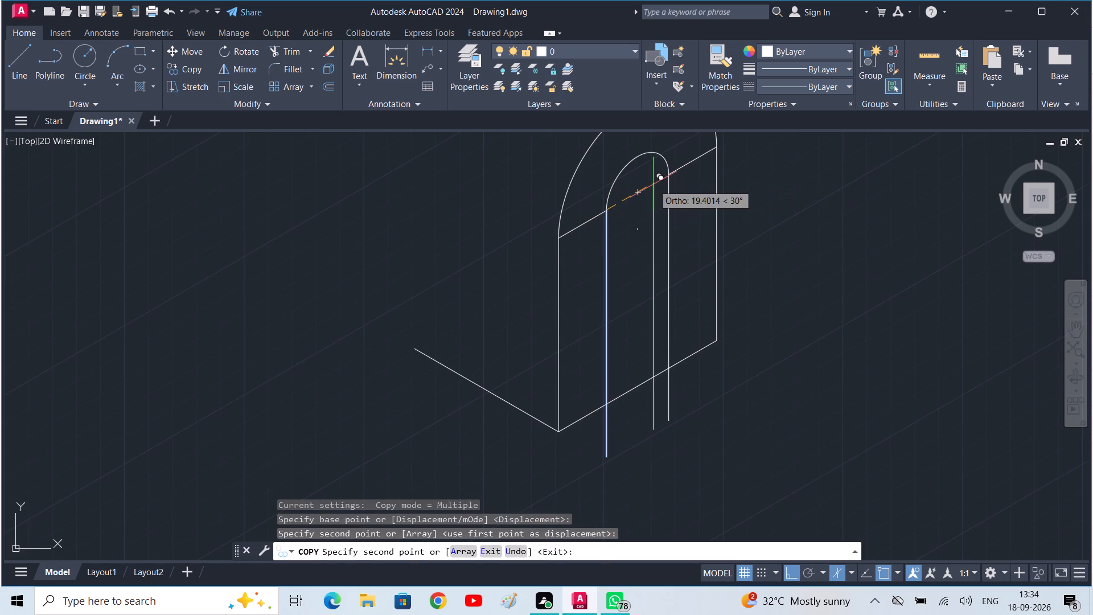
pyautogui.press('space')
# Trim away the tiny leftover piece inside the slot and both slot lines' ends extending below the face's bottom edge.
pyautogui.write('tr')
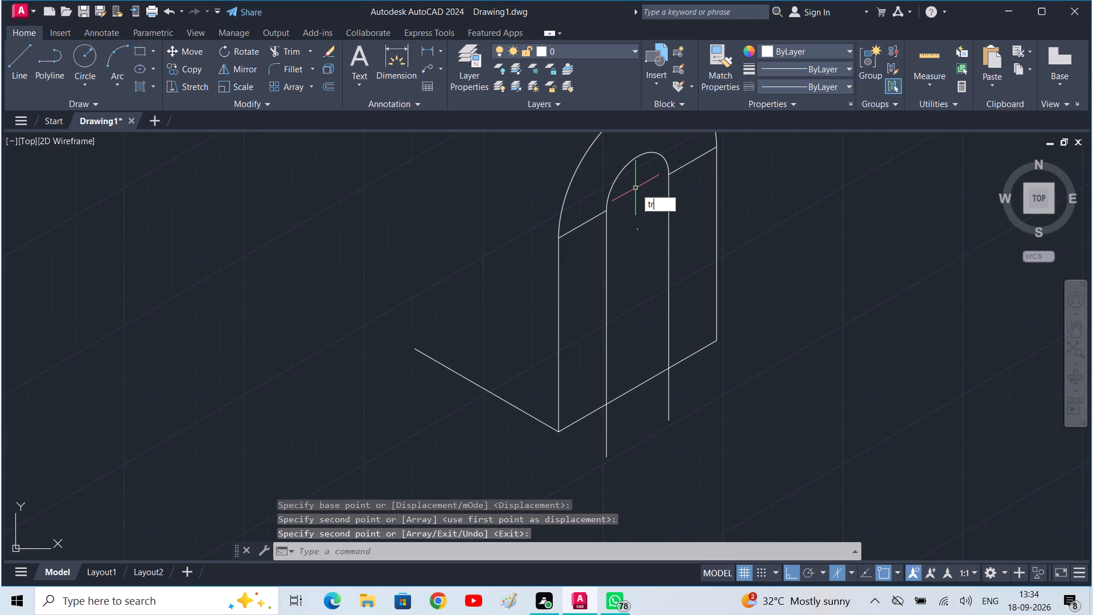
pyautogui.press('space')
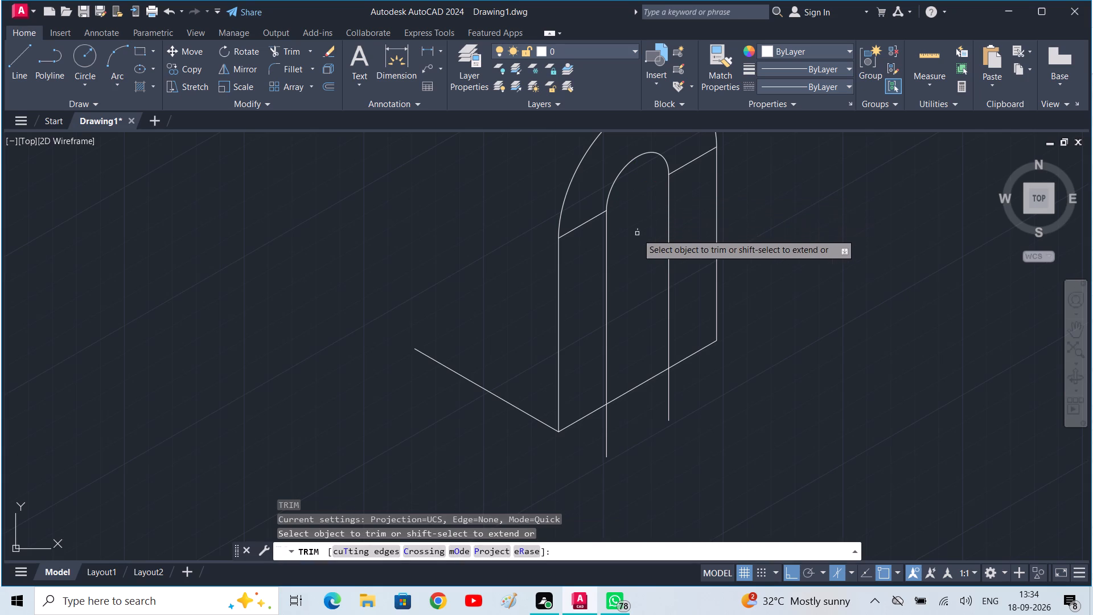
pyautogui.click(639, 226)
pyautogui.moveTo(639, 226); pyautogui.dragTo(640, 233)
pyautogui.scroll(2, 646, 228)
pyautogui.moveTo(625, 222); pyautogui.dragTo(619, 236)
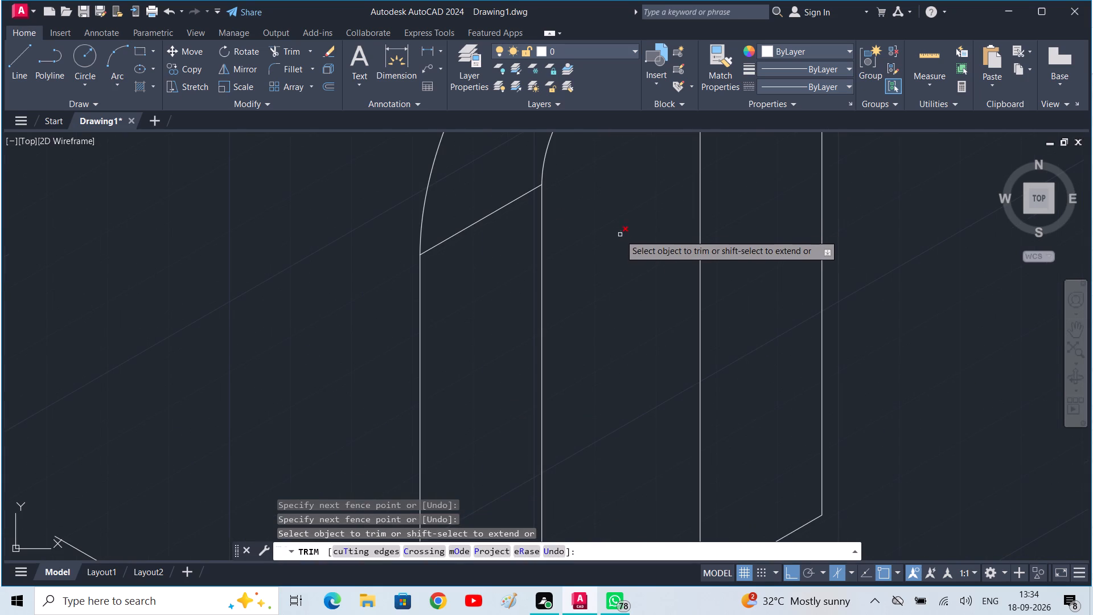
pyautogui.click(620, 235)
pyautogui.scroll(-2, 623, 249)
pyautogui.moveTo(674, 396); pyautogui.dragTo(662, 407)
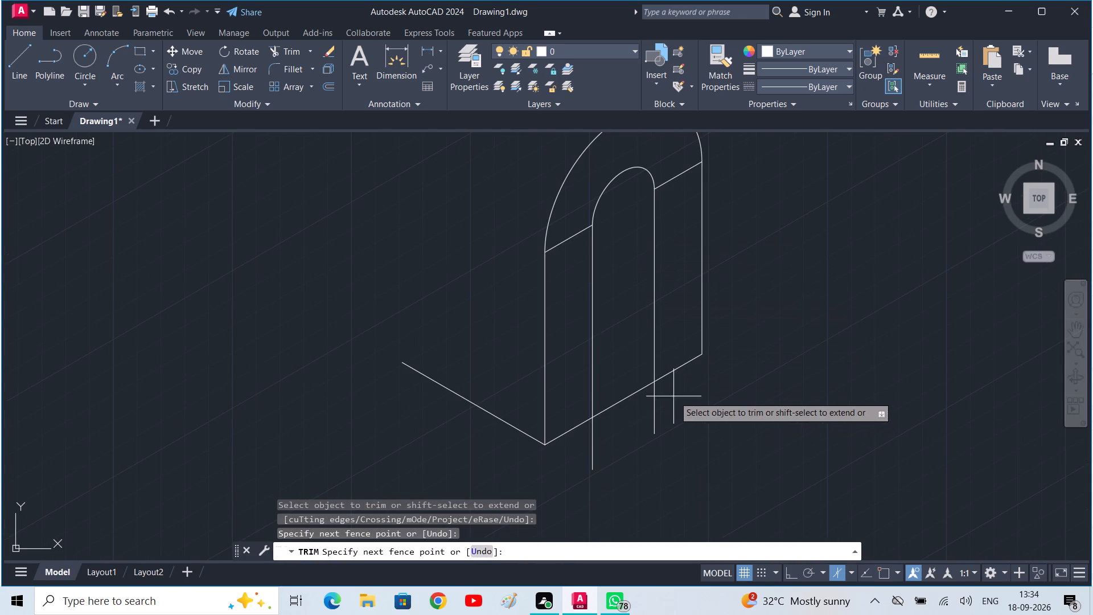
pyautogui.moveTo(662, 407); pyautogui.dragTo(599, 453)
pyautogui.moveTo(580, 448); pyautogui.dragTo(596, 432)
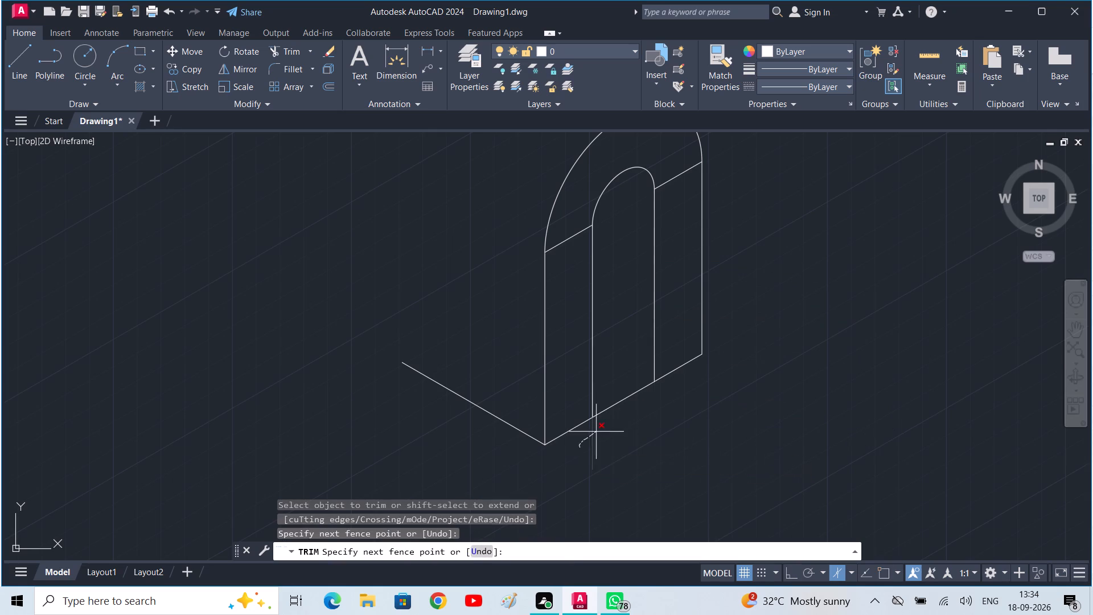
pyautogui.moveTo(596, 432); pyautogui.dragTo(597, 431)
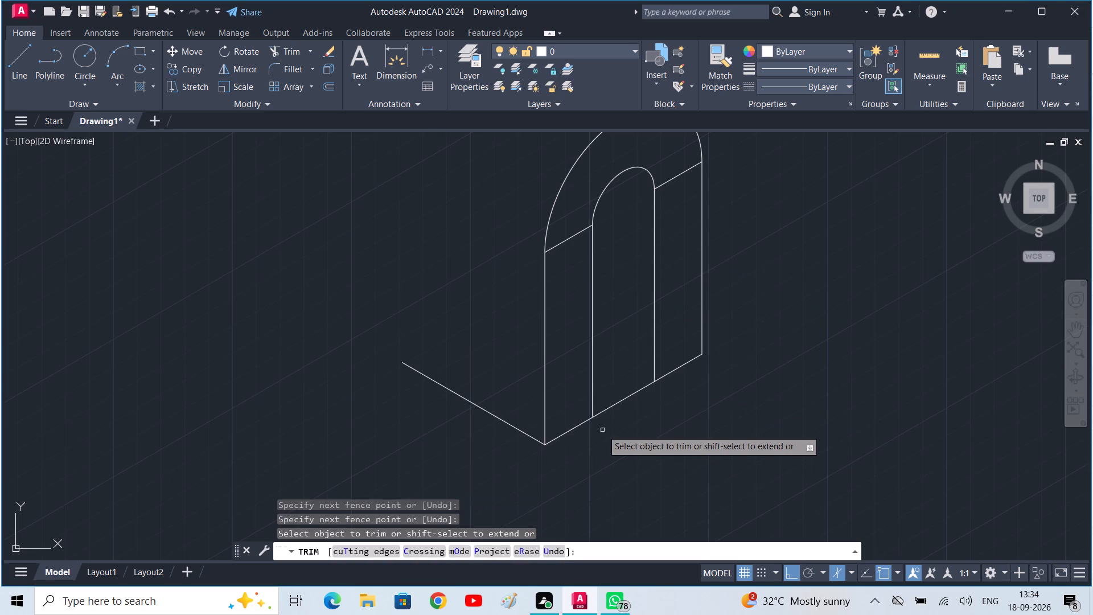
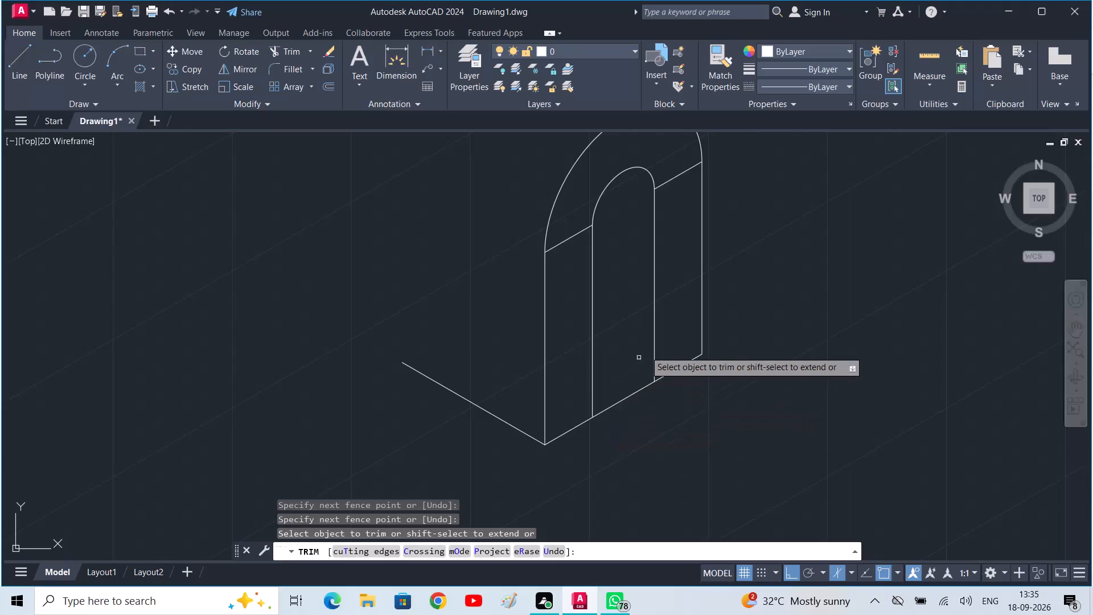
# Trim the face's bottom edge segment between the two slot lines so the slot is open at the bottom.
pyautogui.moveTo(628, 386); pyautogui.dragTo(639, 422)
pyautogui.scroll(-1, 639, 423)
pyautogui.moveTo(639, 423); pyautogui.dragTo(642, 446, button='middle')
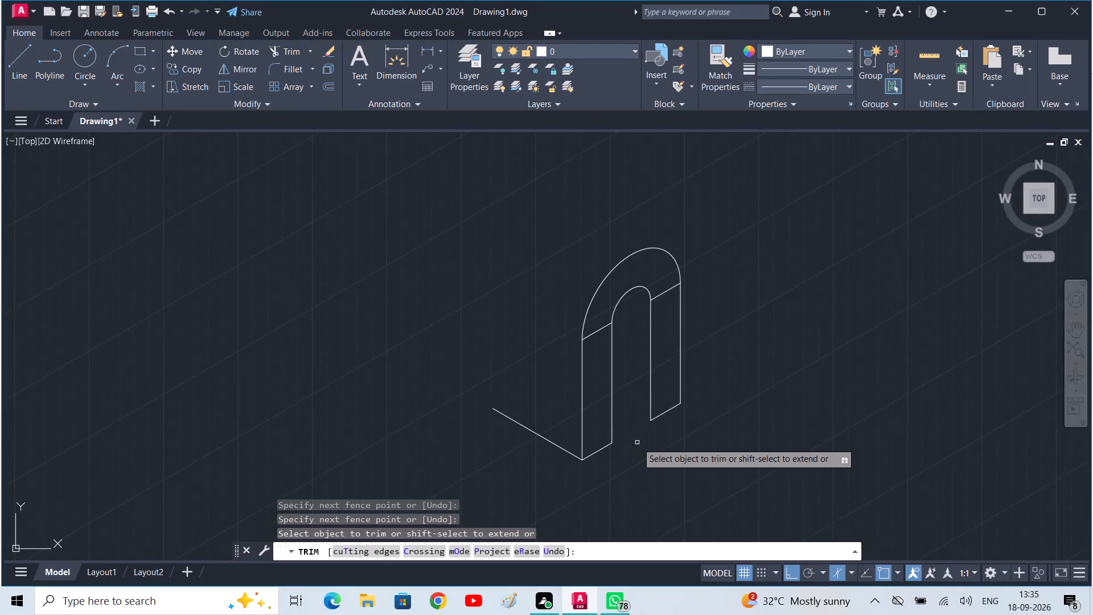
pyautogui.press('Escape')
pyautogui.press('Escape')
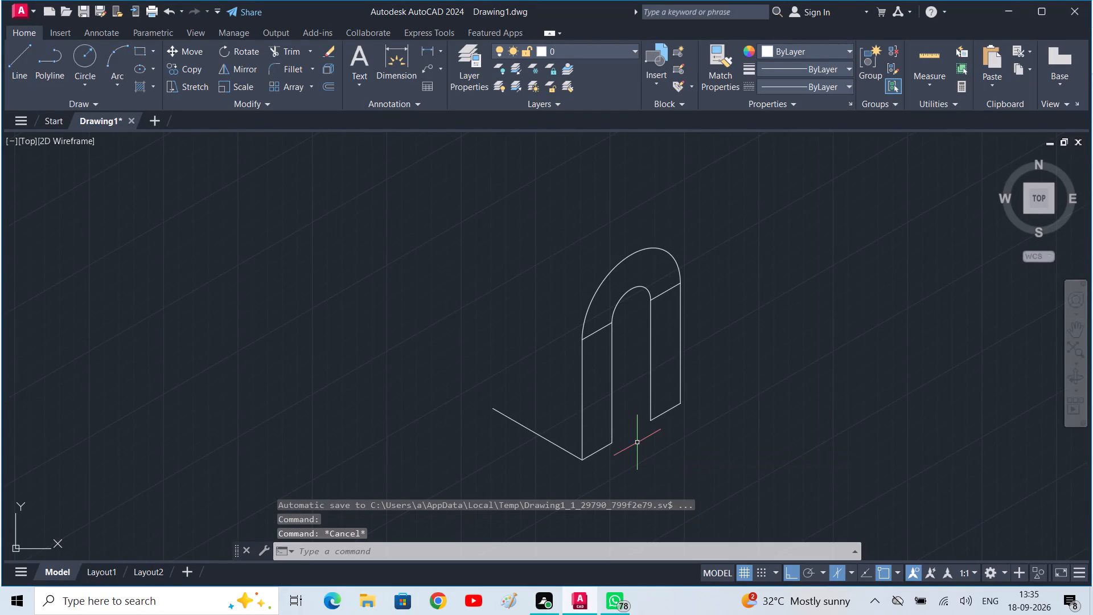
# Copy the face's two arcs, four vertical lines and two short arc-end edges 60 units back along the receding bottom edge, from the front bottom corner.
pyautogui.write('cp')
pyautogui.press('space')
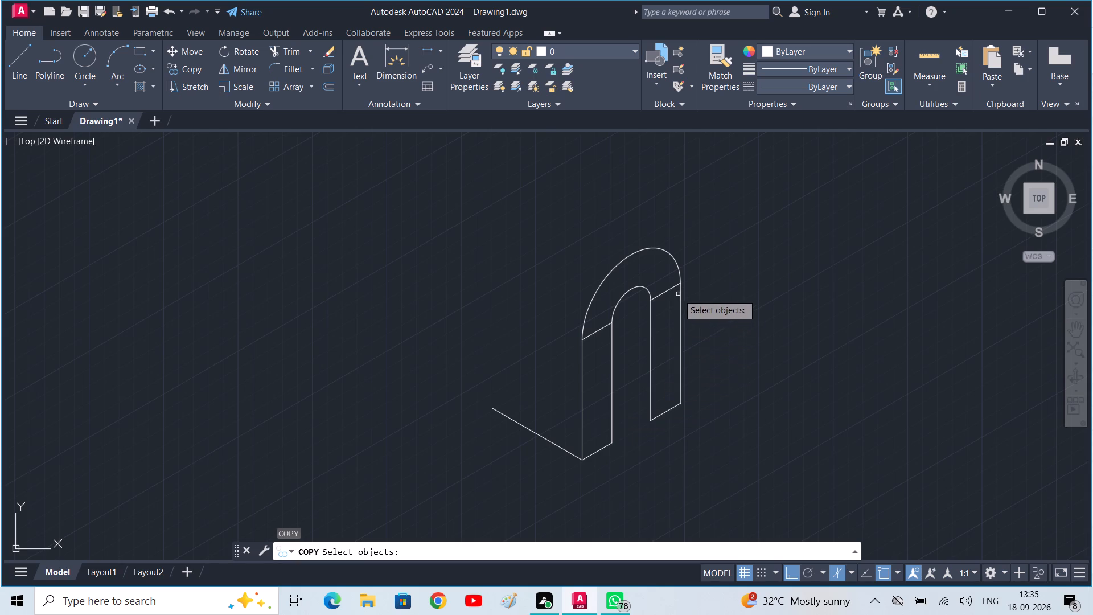
pyautogui.moveTo(698, 298); pyautogui.dragTo(584, 387)
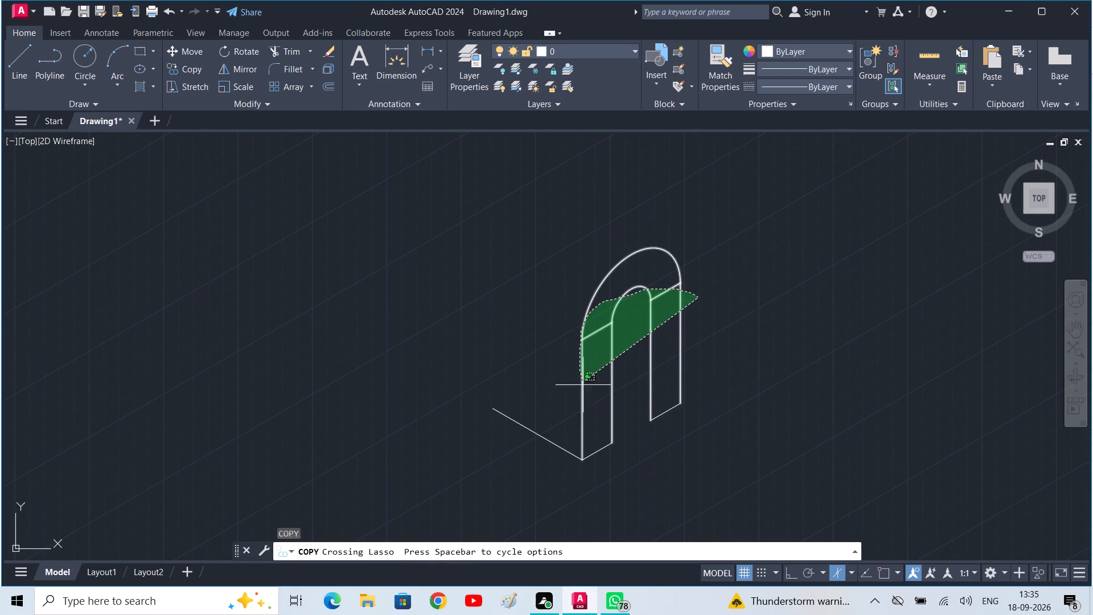
pyautogui.moveTo(584, 387); pyautogui.dragTo(622, 438)
pyautogui.moveTo(597, 446); pyautogui.dragTo(599, 450)
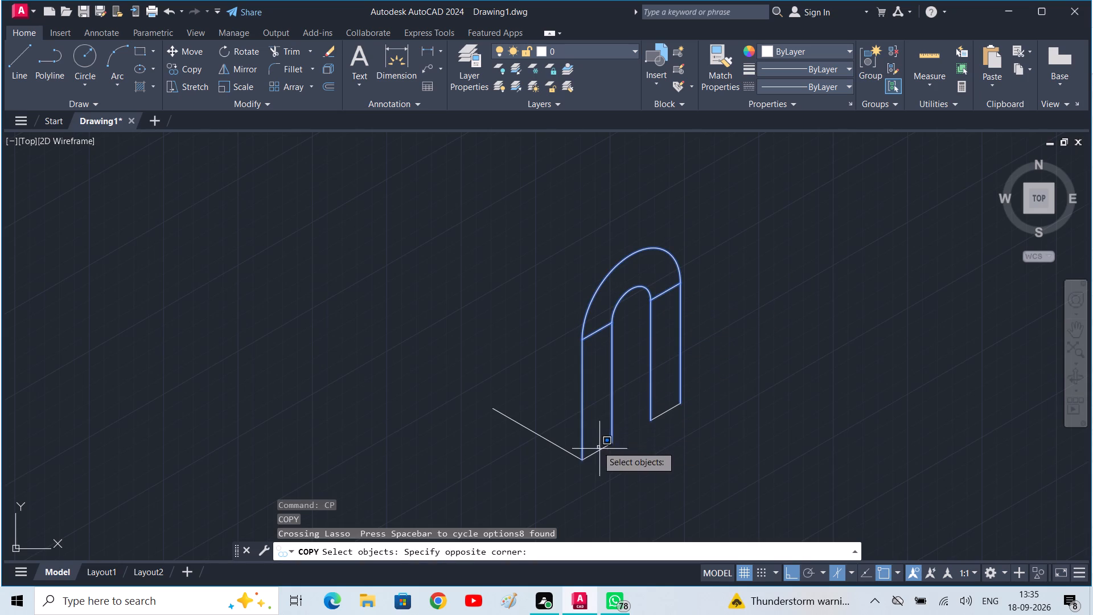
pyautogui.moveTo(599, 450); pyautogui.dragTo(607, 461)
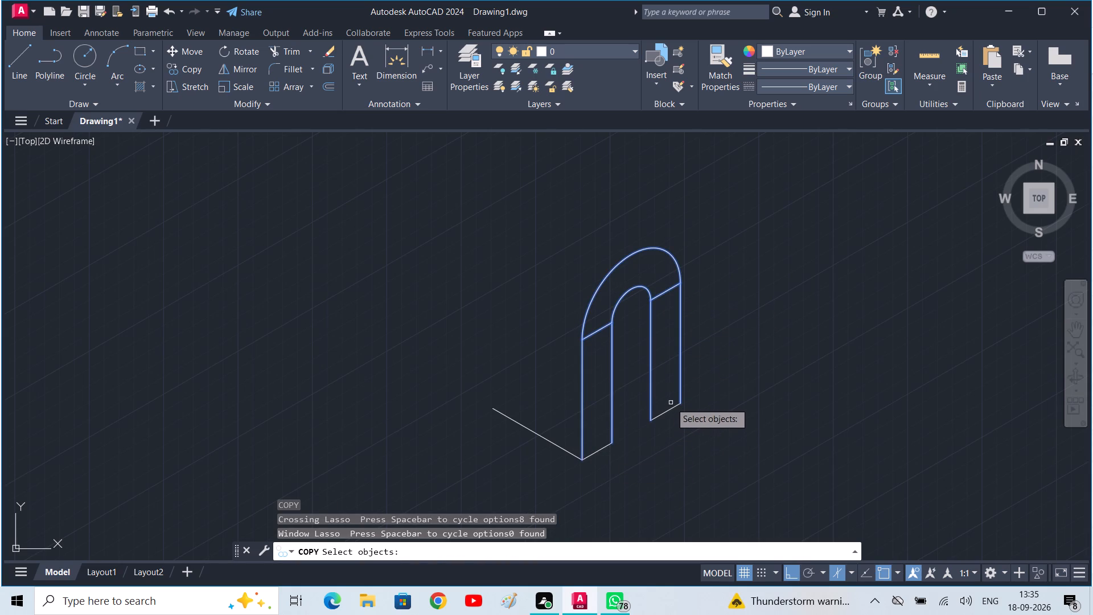
pyautogui.moveTo(672, 397); pyautogui.dragTo(667, 442)
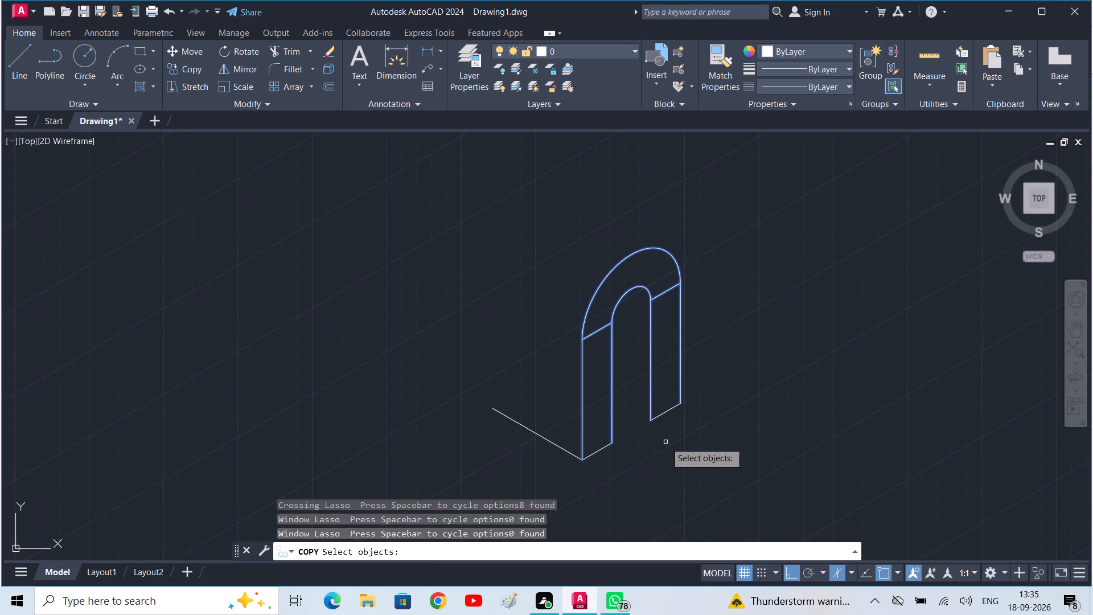
pyautogui.press('space')
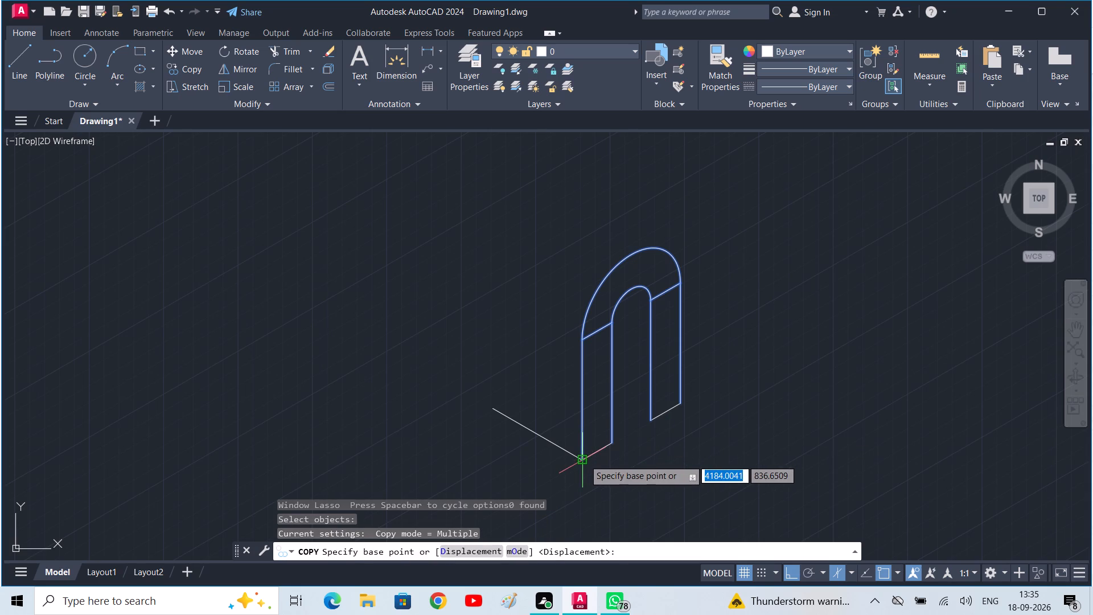
pyautogui.click(584, 460)
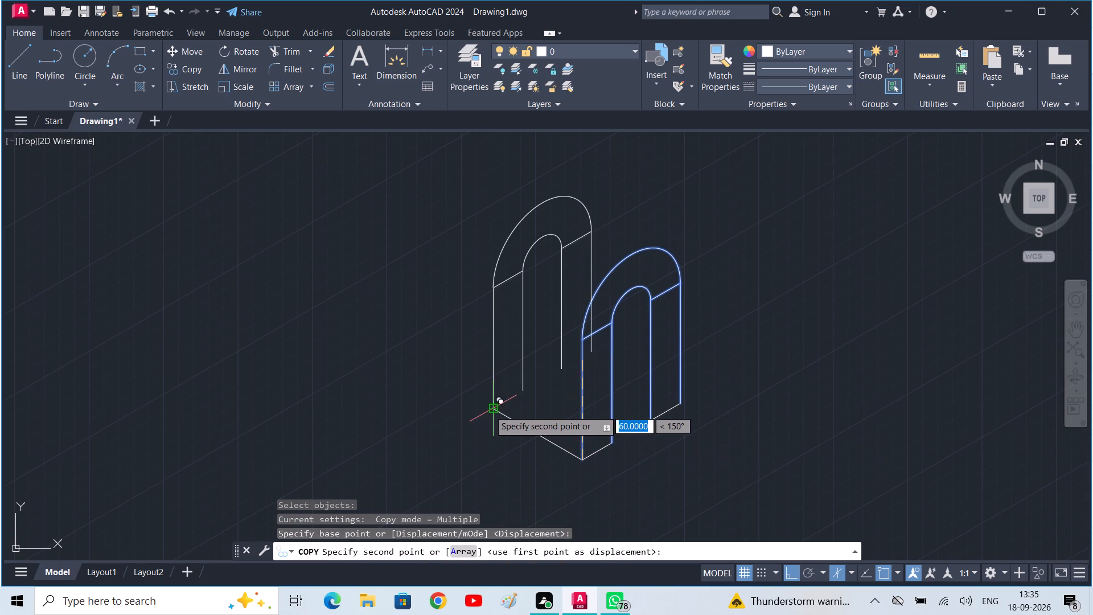
pyautogui.press('F5')
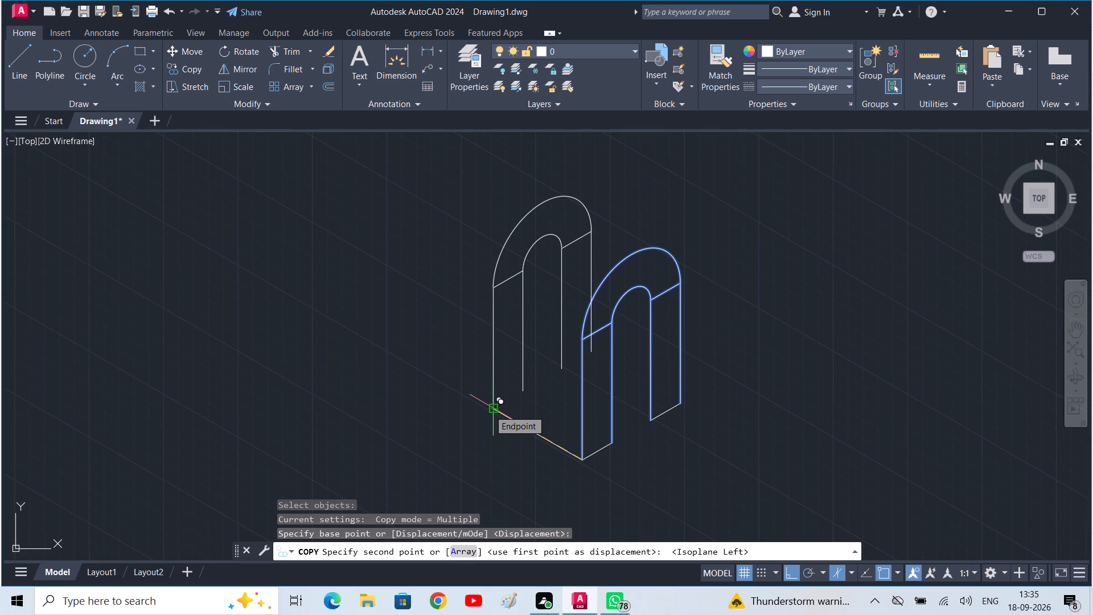
pyautogui.write('60')
pyautogui.press('Return')
pyautogui.press('Return')
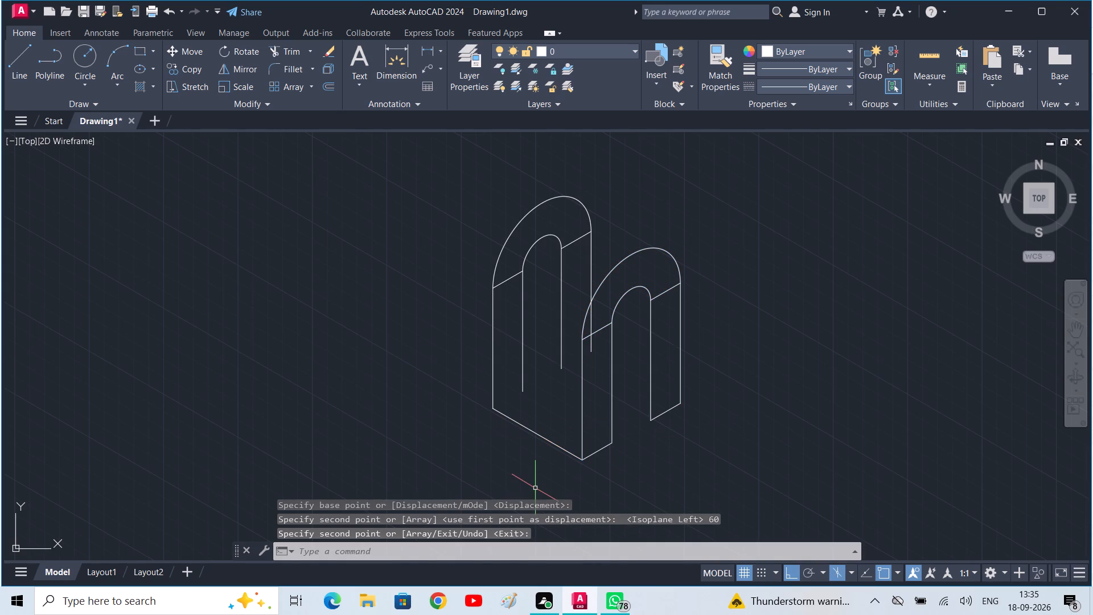
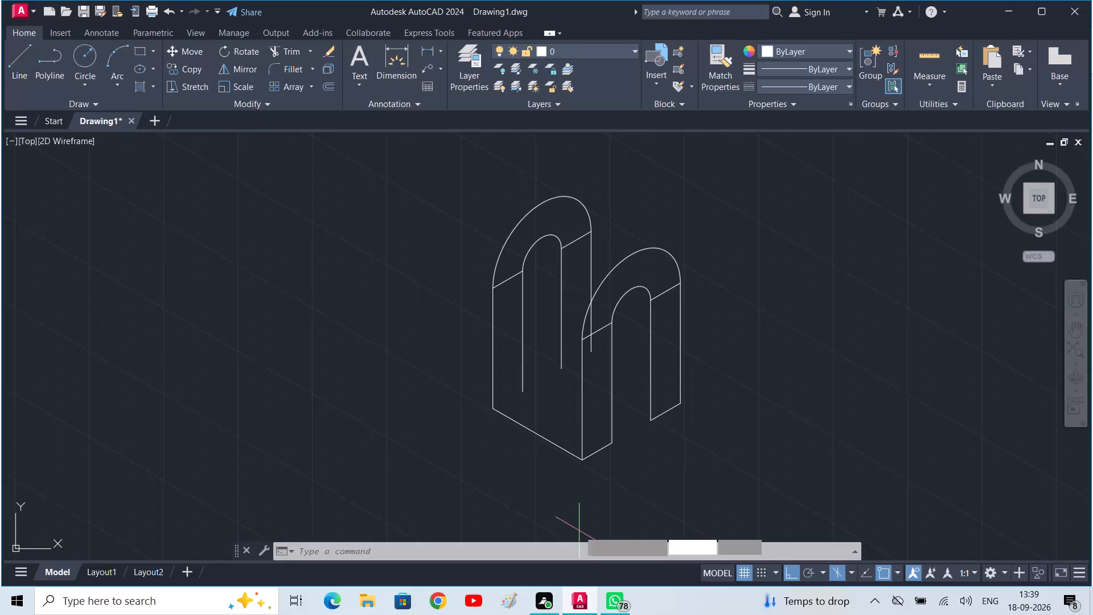
# Draw a receding line joining the left ends of the rear and front outer arcs, where they meet the vertical edges.
pyautogui.click(496, 289)
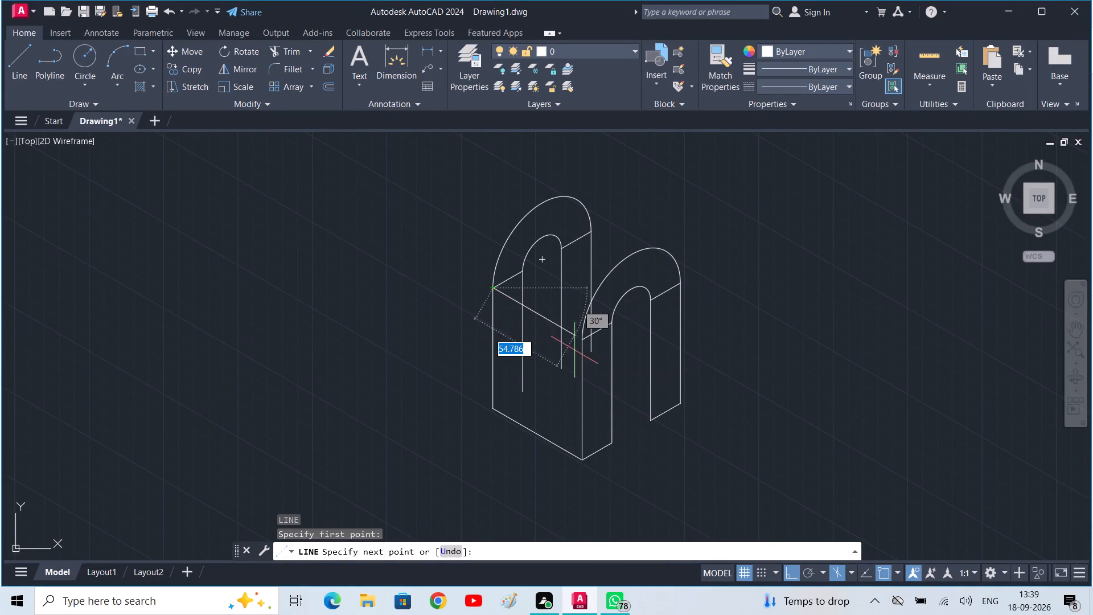
pyautogui.click(584, 339)
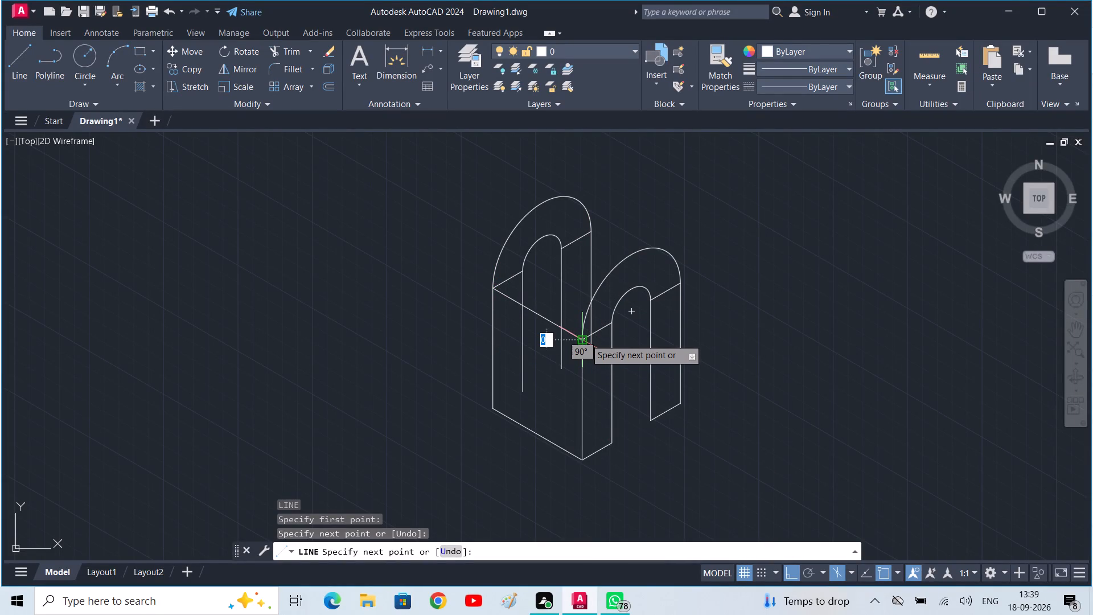
pyautogui.press('space')
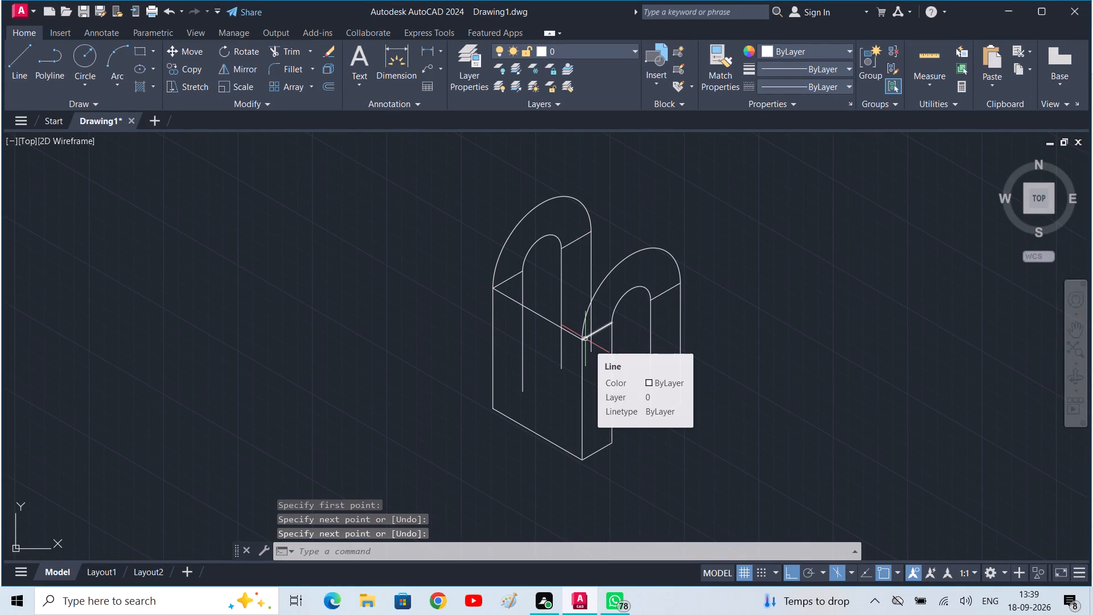
# Copy the new receding line from the front outer arc's left end to its right end, 66 units across the front face.
pyautogui.write('cp')
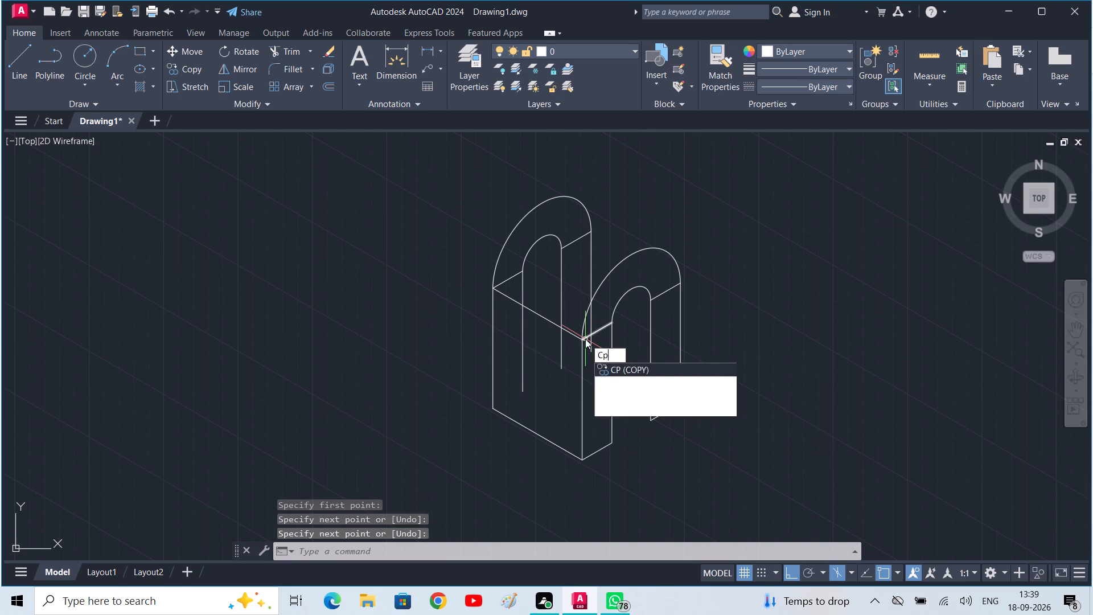
pyautogui.press('space')
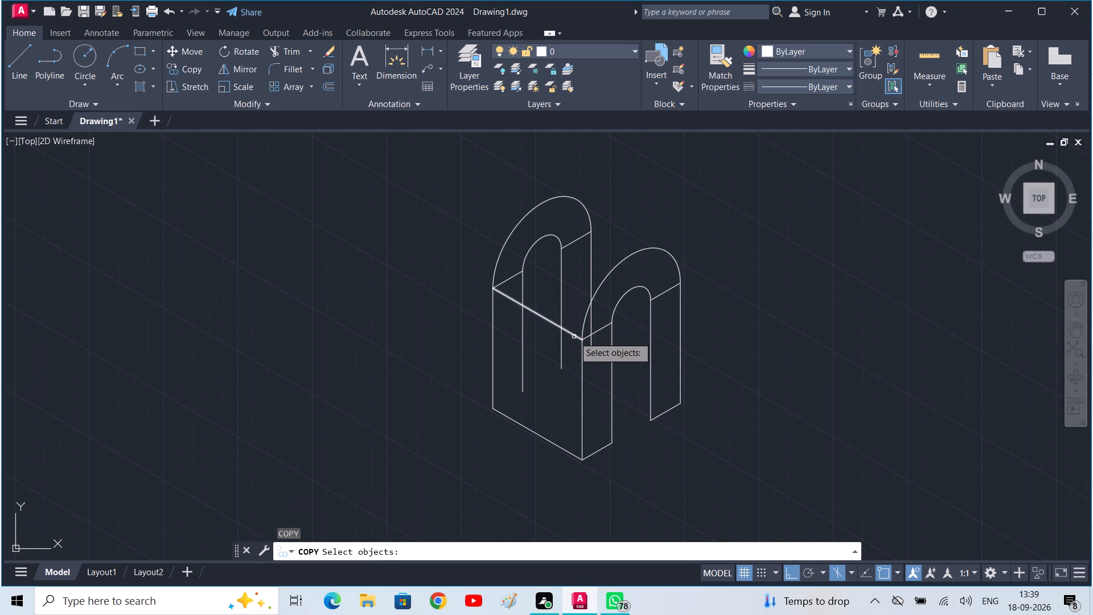
pyautogui.click(574, 335)
pyautogui.press('space')
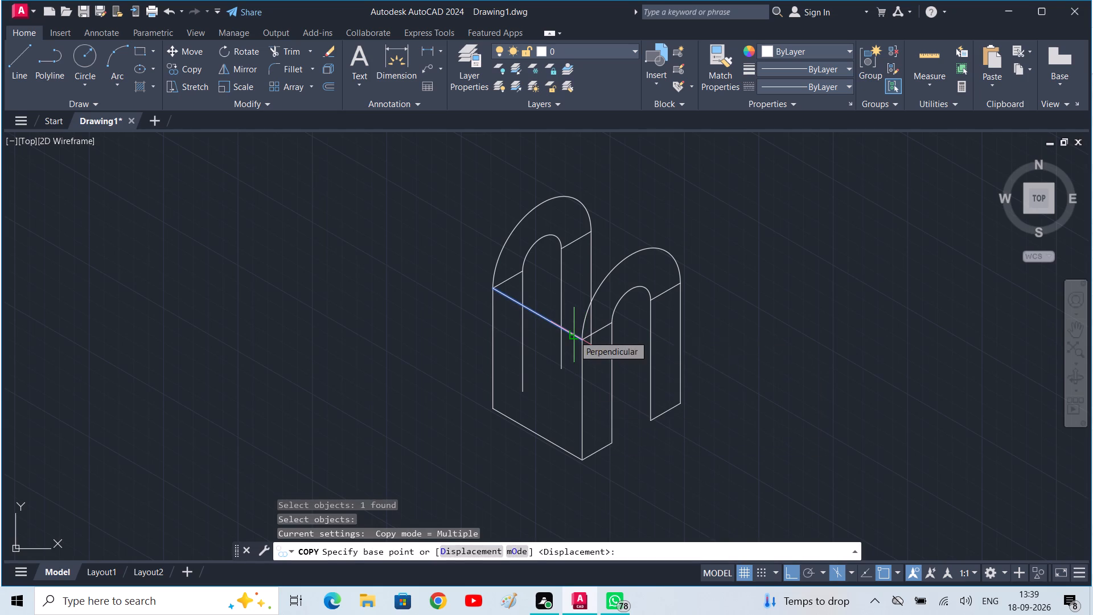
pyautogui.click(582, 339)
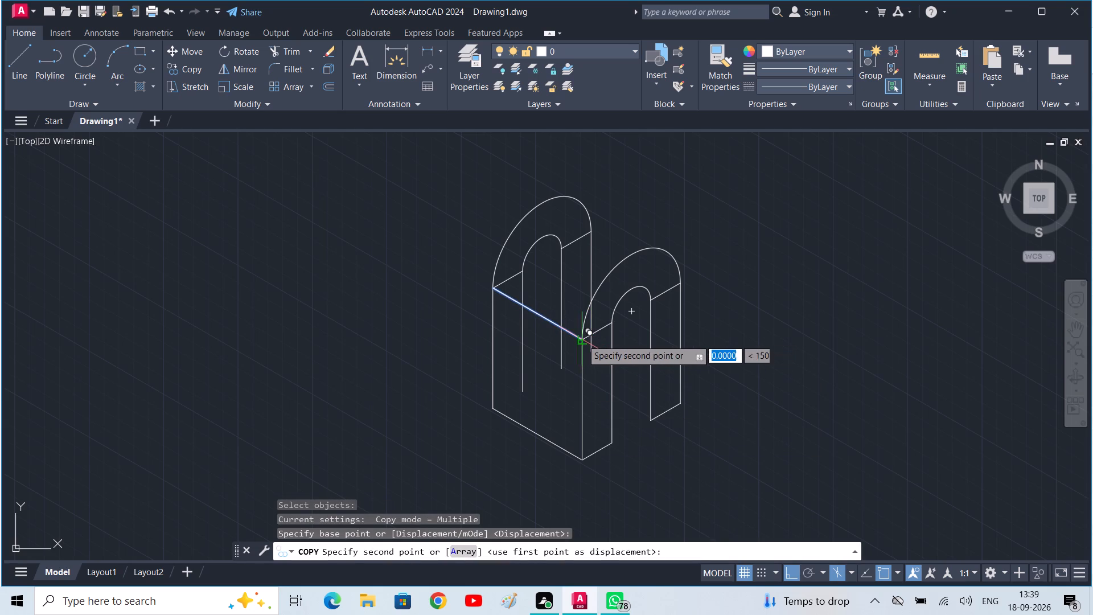
pyautogui.click(683, 286)
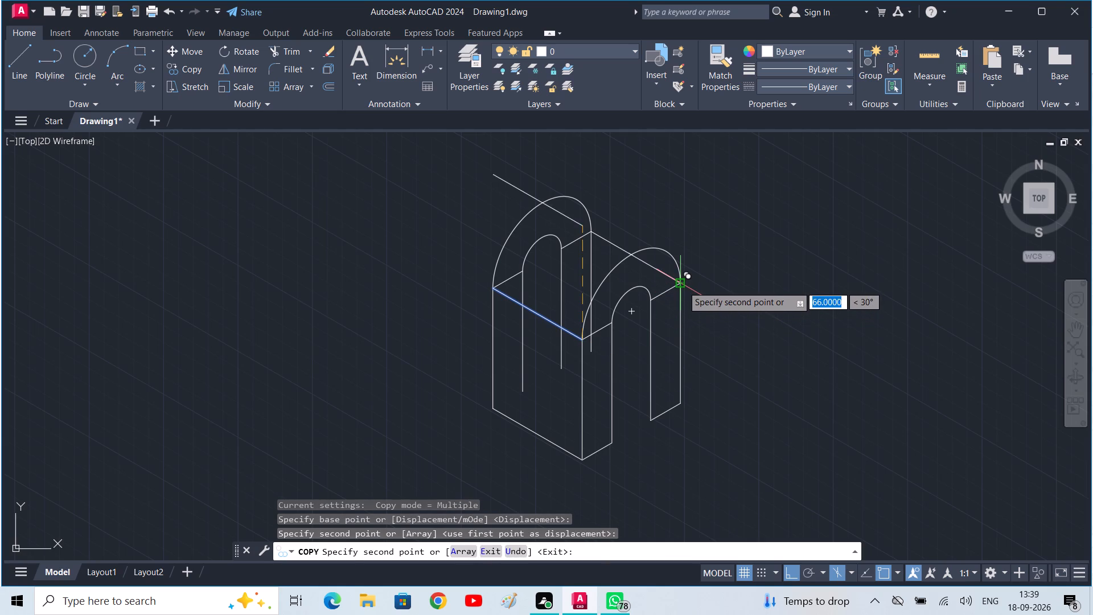
pyautogui.press('Escape')
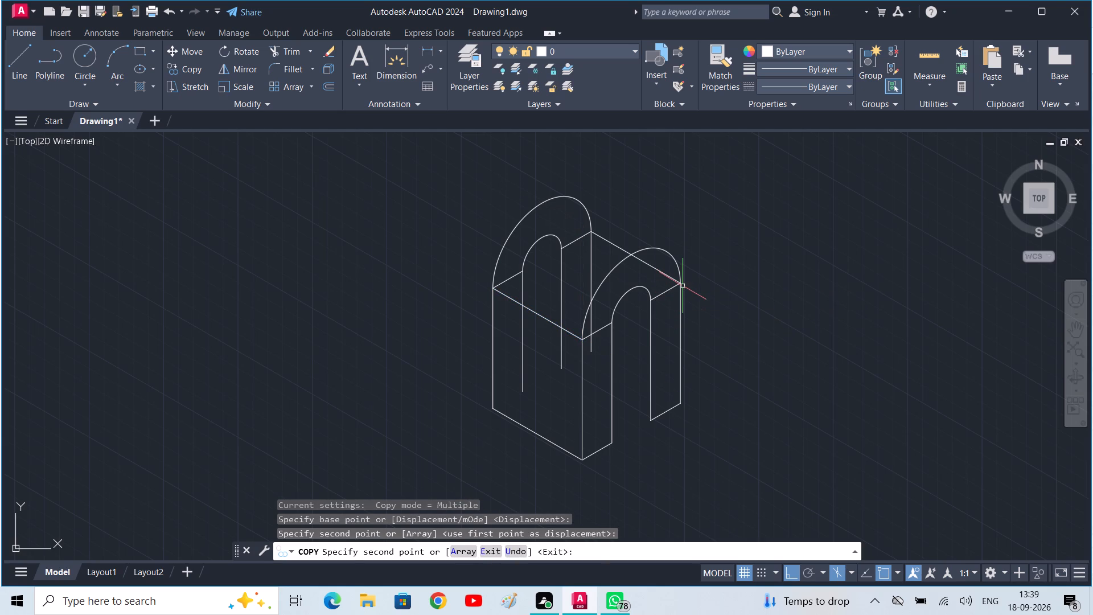
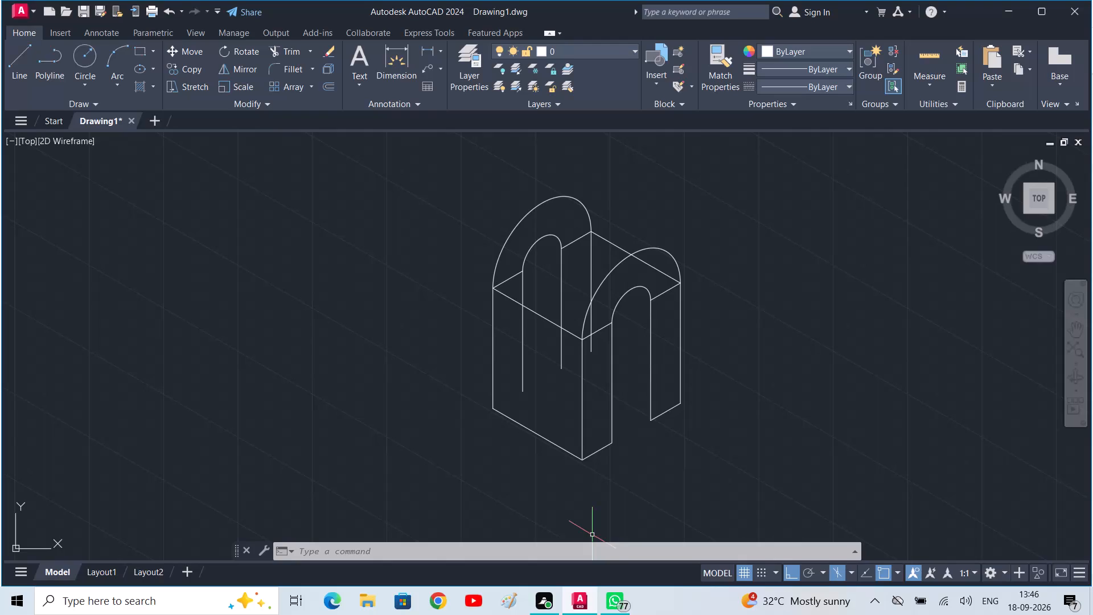
# Switch to Calculator, work out 104 ÷ 2, and return to the drawing.
pyautogui.click(159, 597)
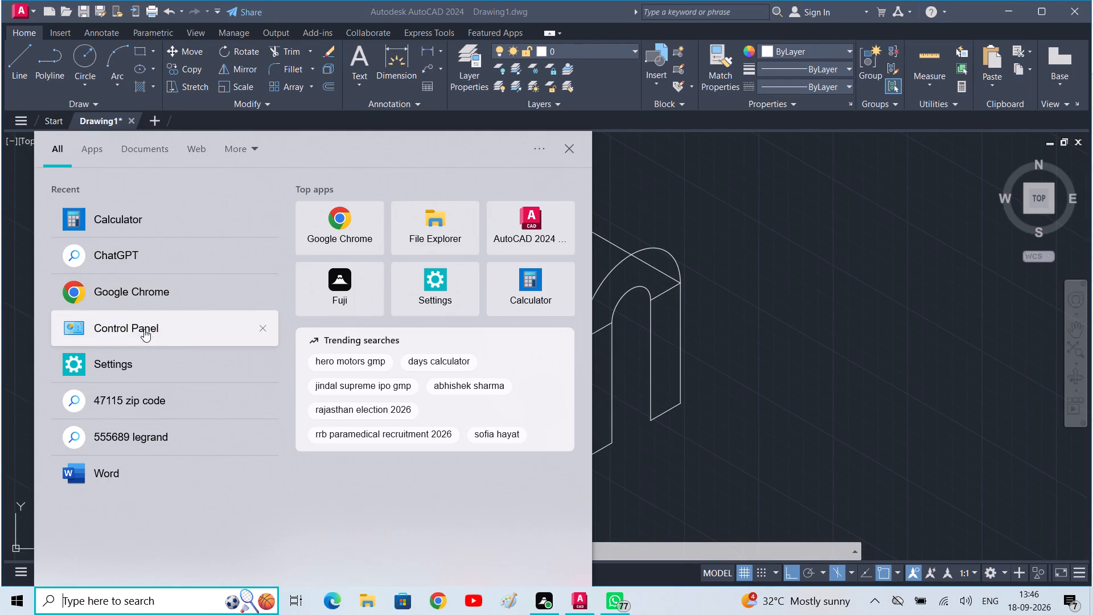
pyautogui.click(192, 208)
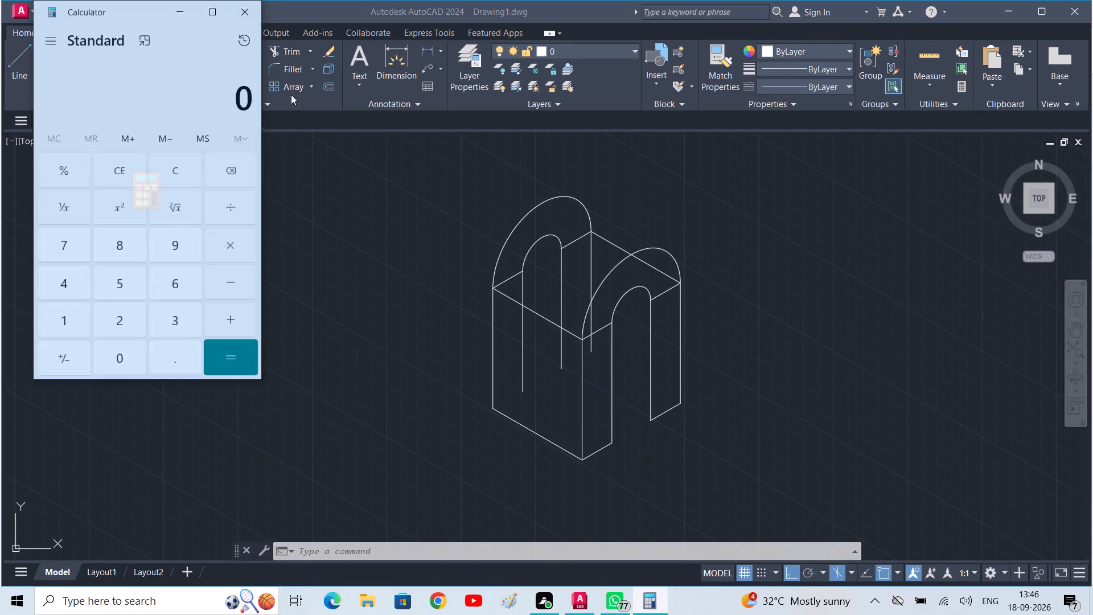
pyautogui.click(70, 315)
pyautogui.click(120, 362)
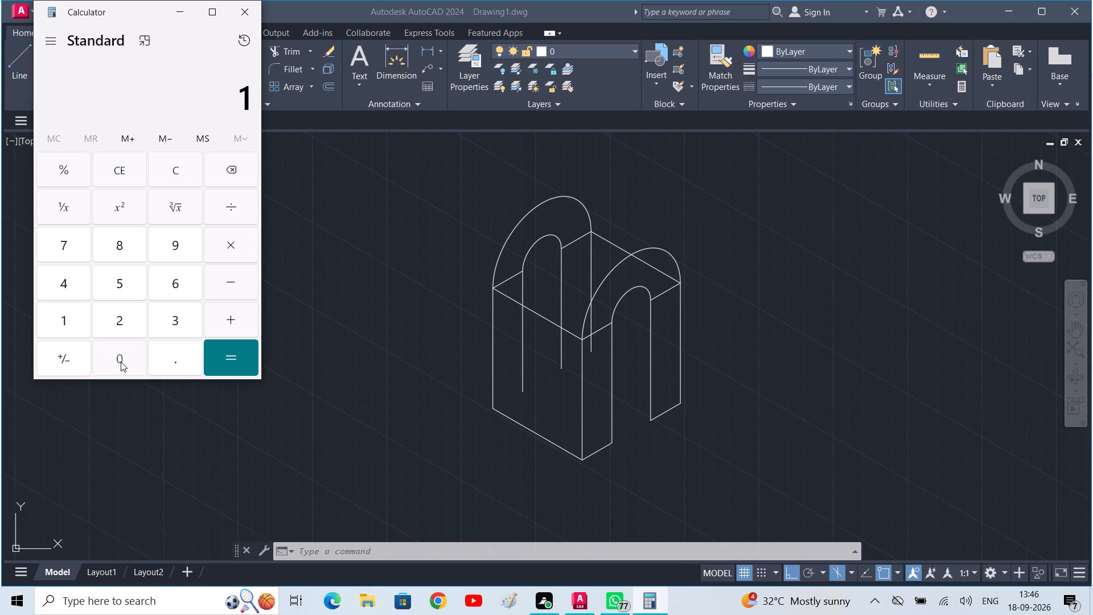
pyautogui.click(73, 289)
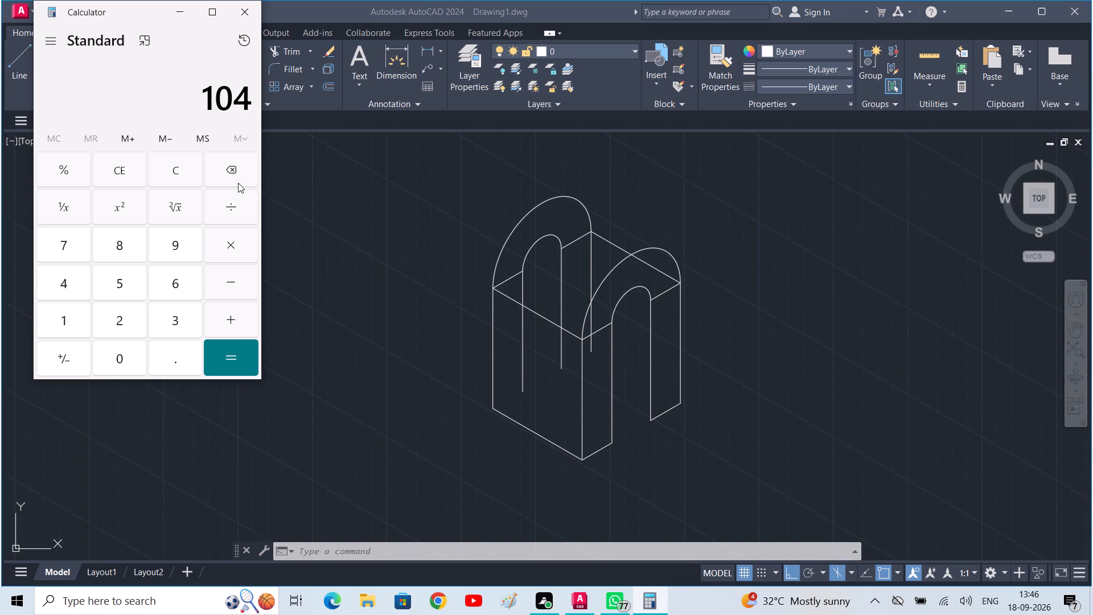
pyautogui.click(230, 208)
pyautogui.click(120, 319)
pyautogui.click(217, 356)
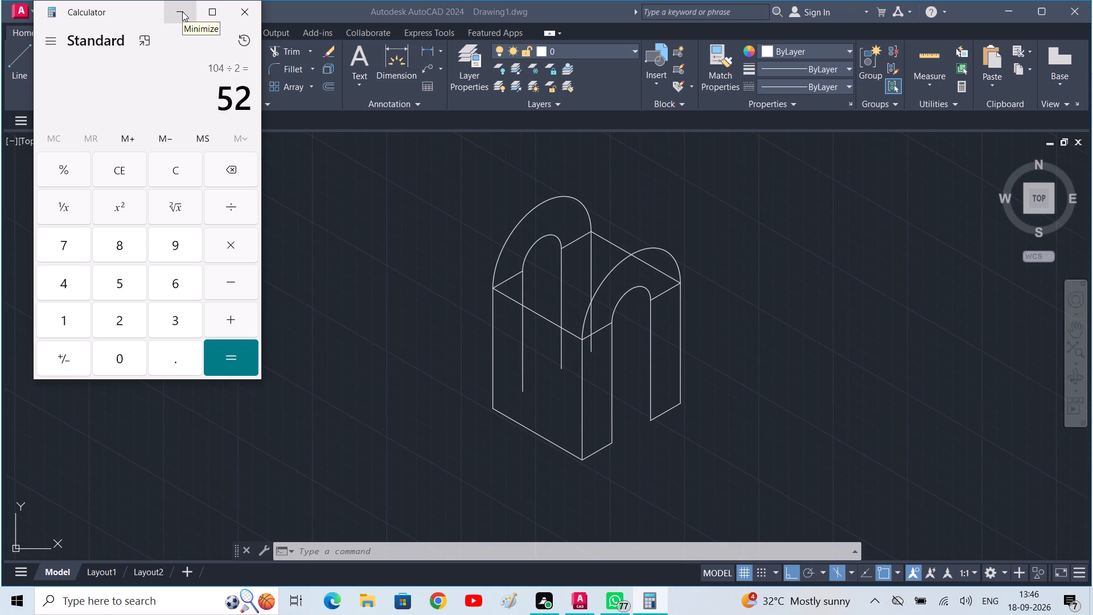
pyautogui.click(182, 11)
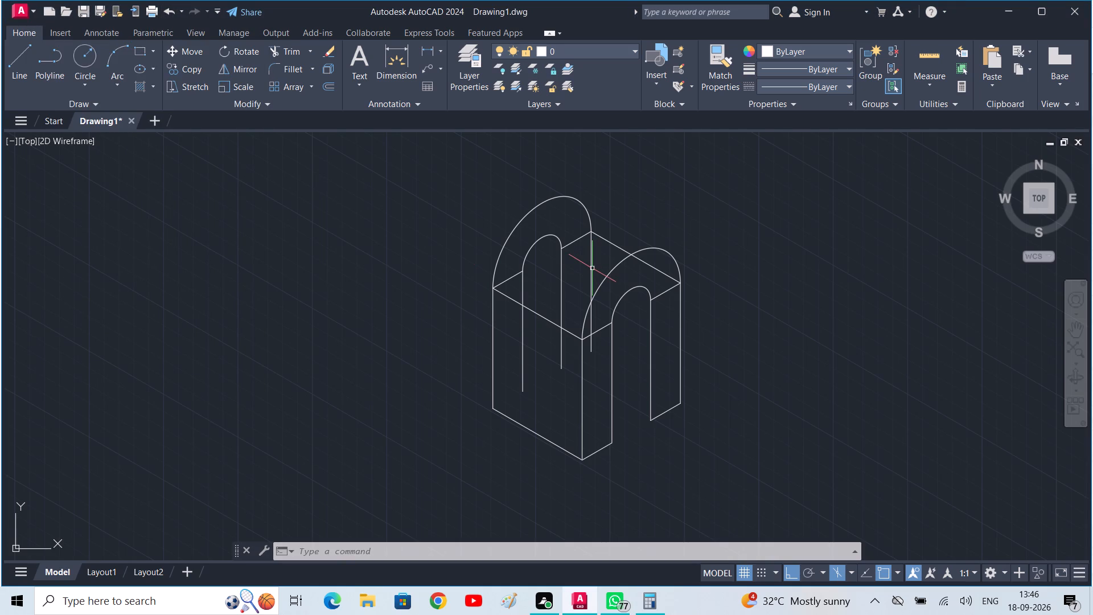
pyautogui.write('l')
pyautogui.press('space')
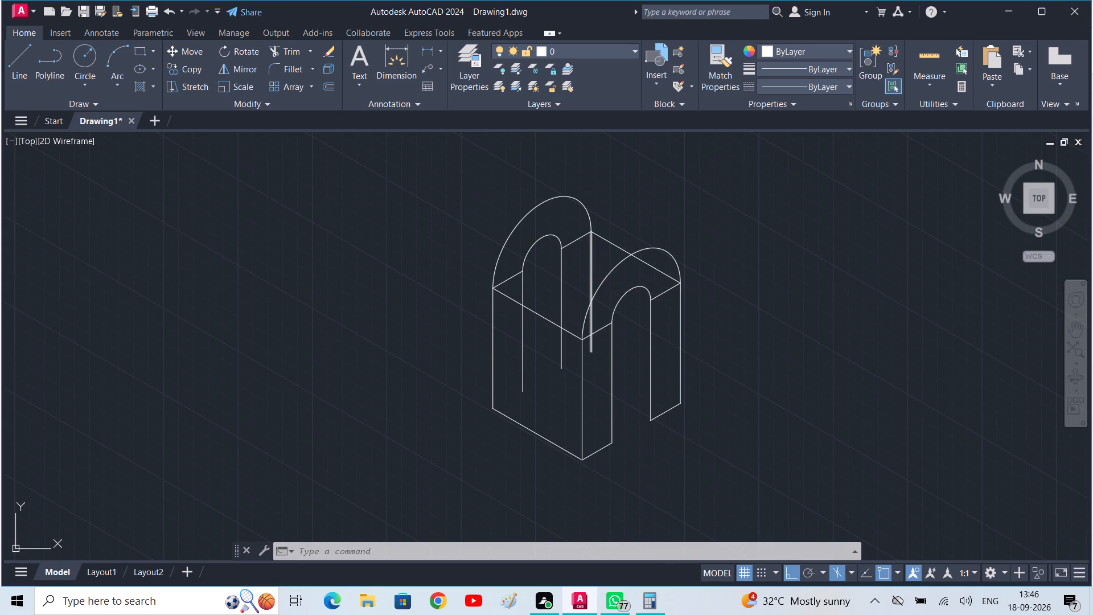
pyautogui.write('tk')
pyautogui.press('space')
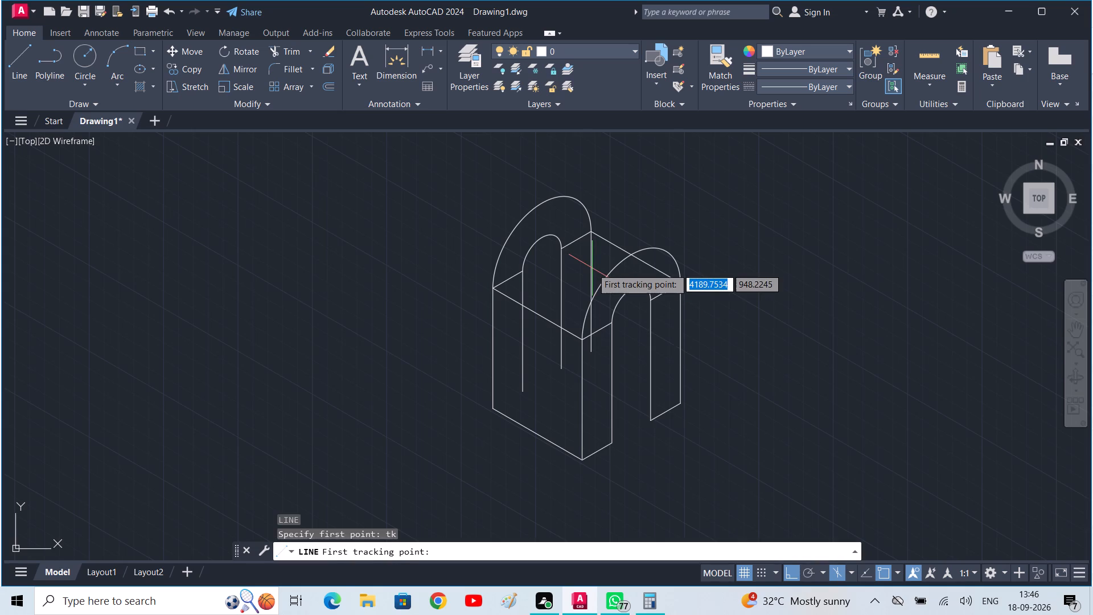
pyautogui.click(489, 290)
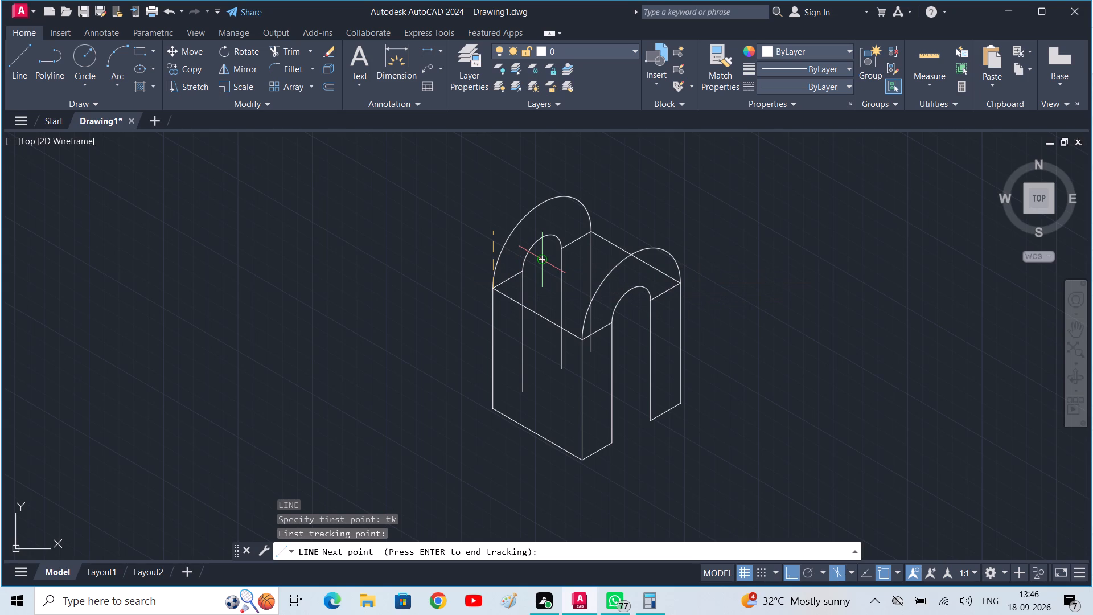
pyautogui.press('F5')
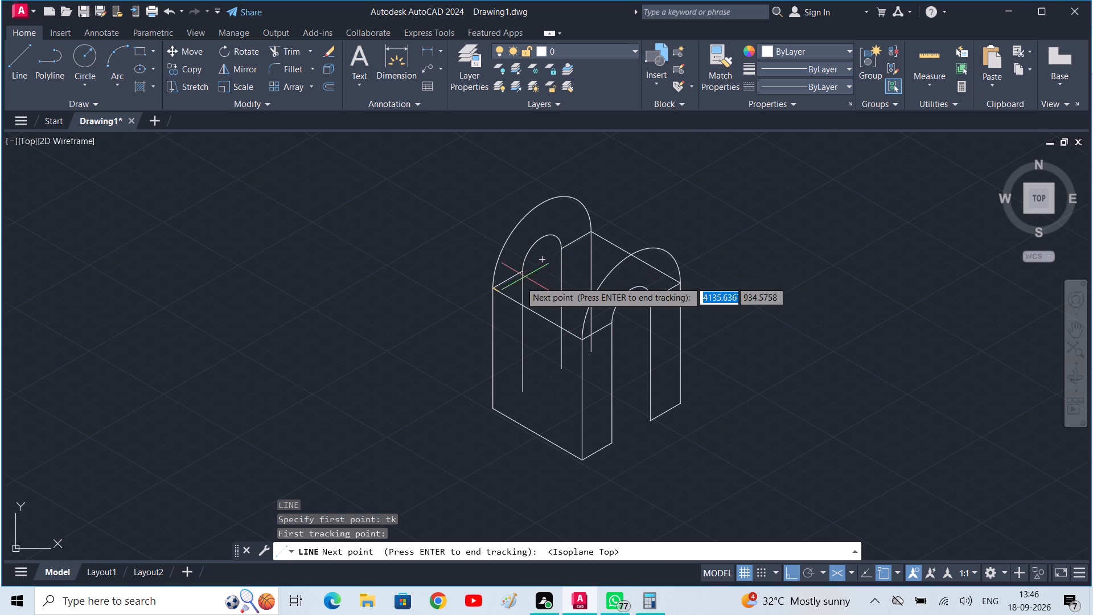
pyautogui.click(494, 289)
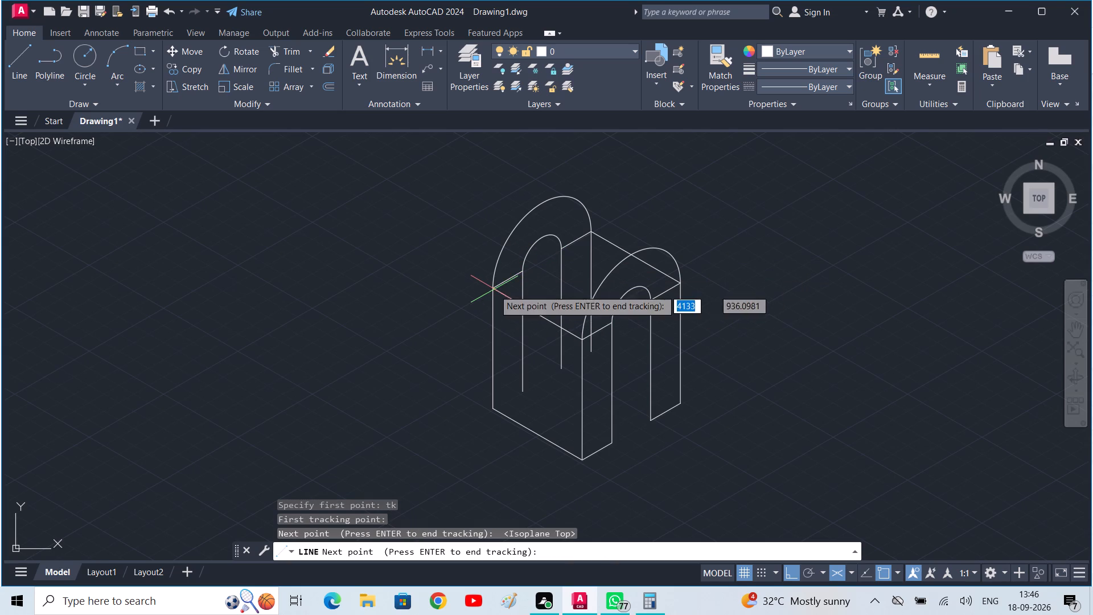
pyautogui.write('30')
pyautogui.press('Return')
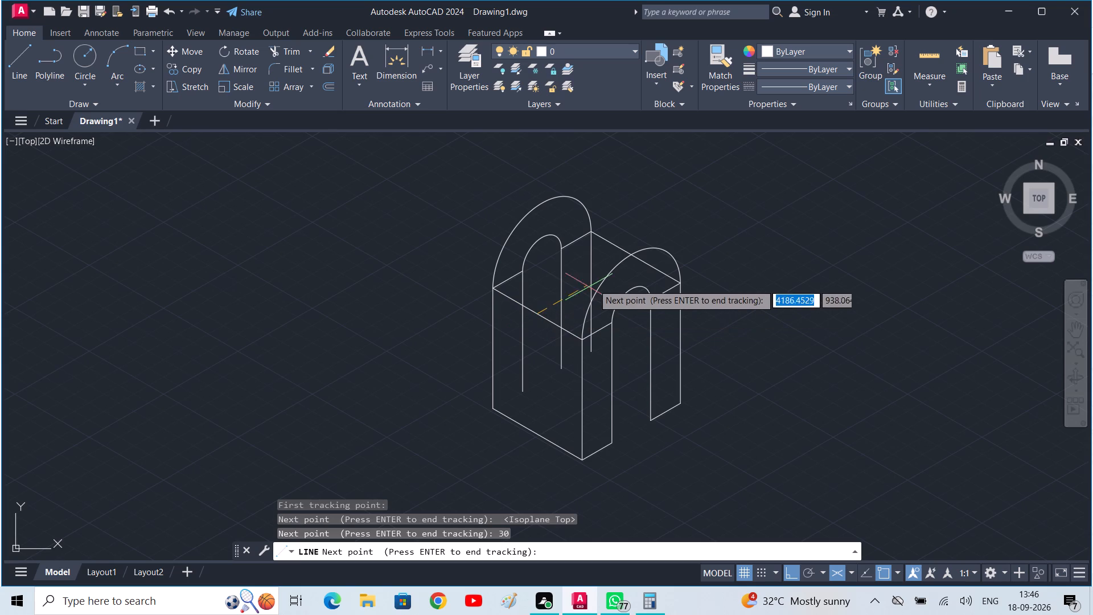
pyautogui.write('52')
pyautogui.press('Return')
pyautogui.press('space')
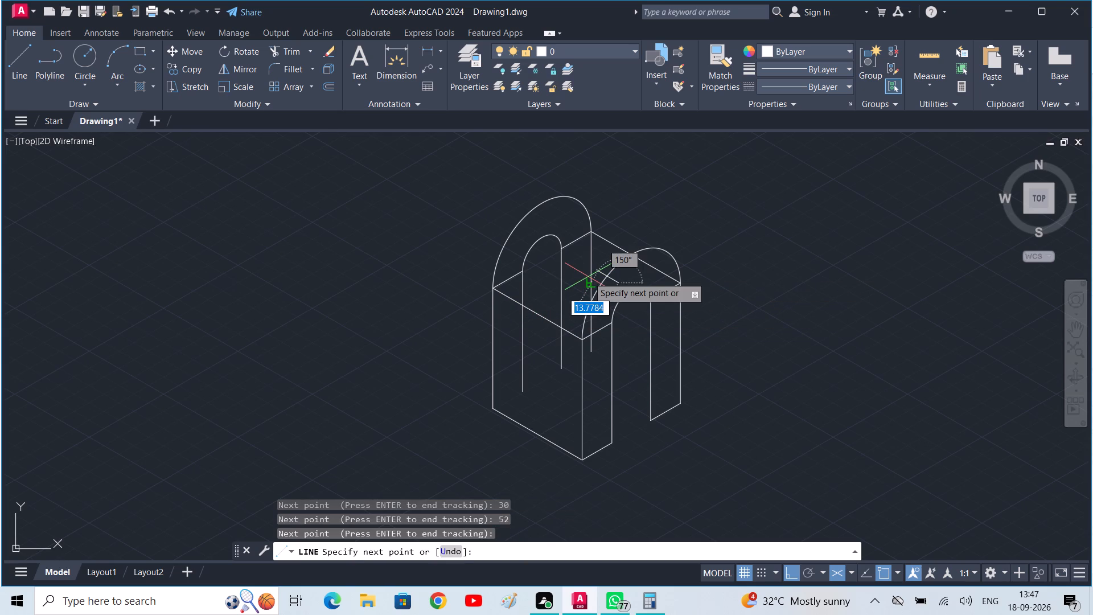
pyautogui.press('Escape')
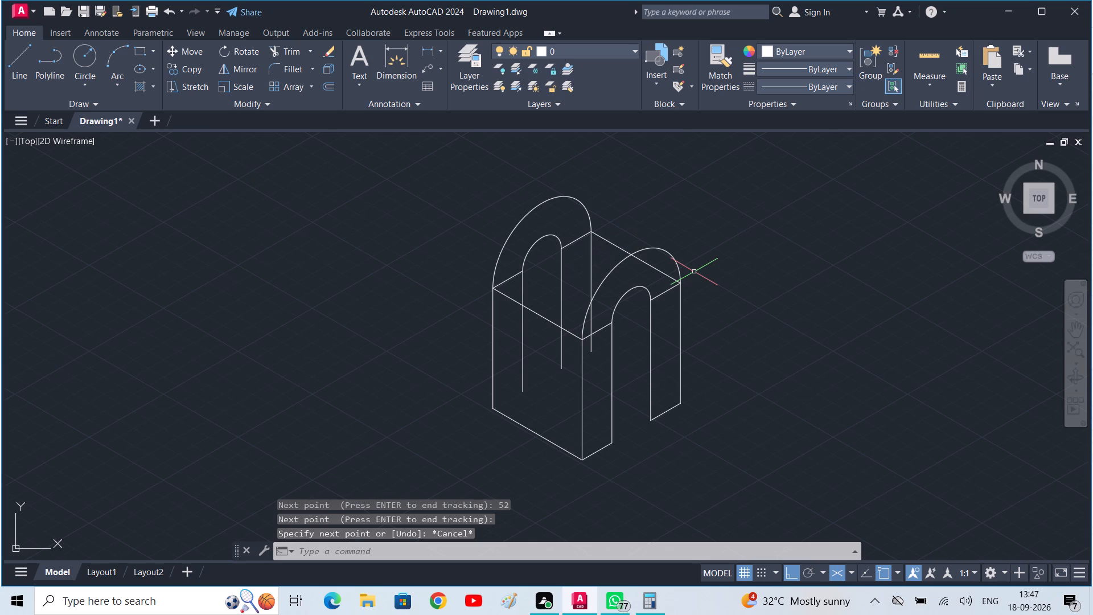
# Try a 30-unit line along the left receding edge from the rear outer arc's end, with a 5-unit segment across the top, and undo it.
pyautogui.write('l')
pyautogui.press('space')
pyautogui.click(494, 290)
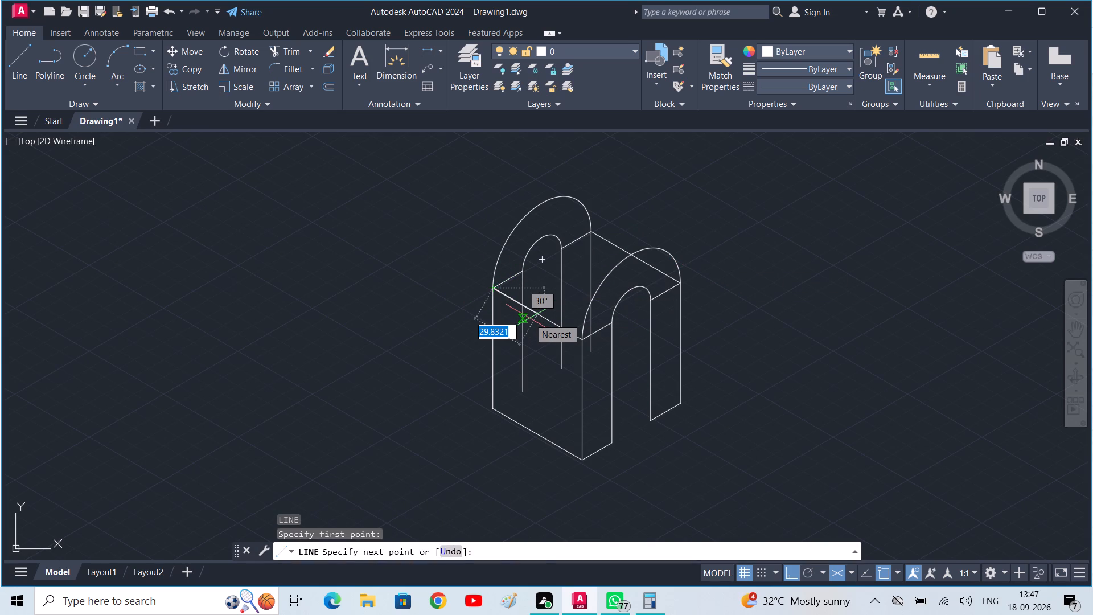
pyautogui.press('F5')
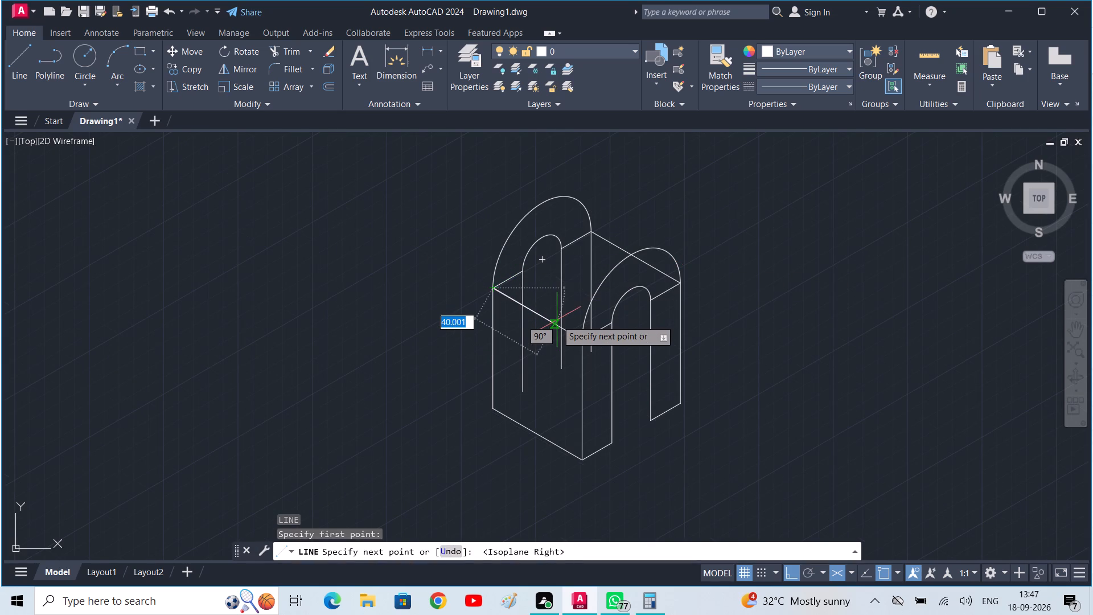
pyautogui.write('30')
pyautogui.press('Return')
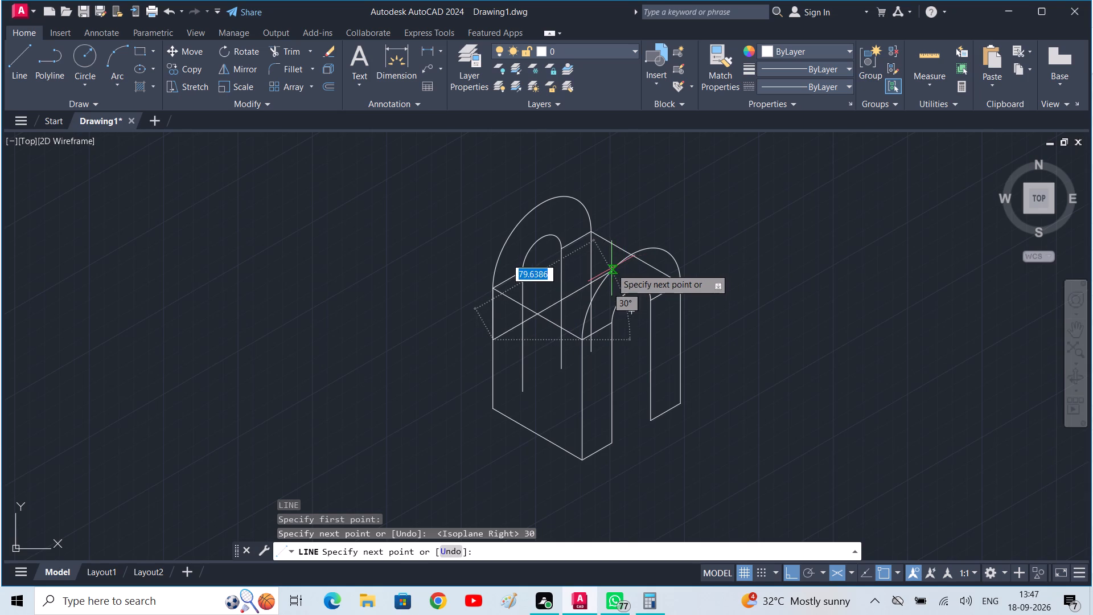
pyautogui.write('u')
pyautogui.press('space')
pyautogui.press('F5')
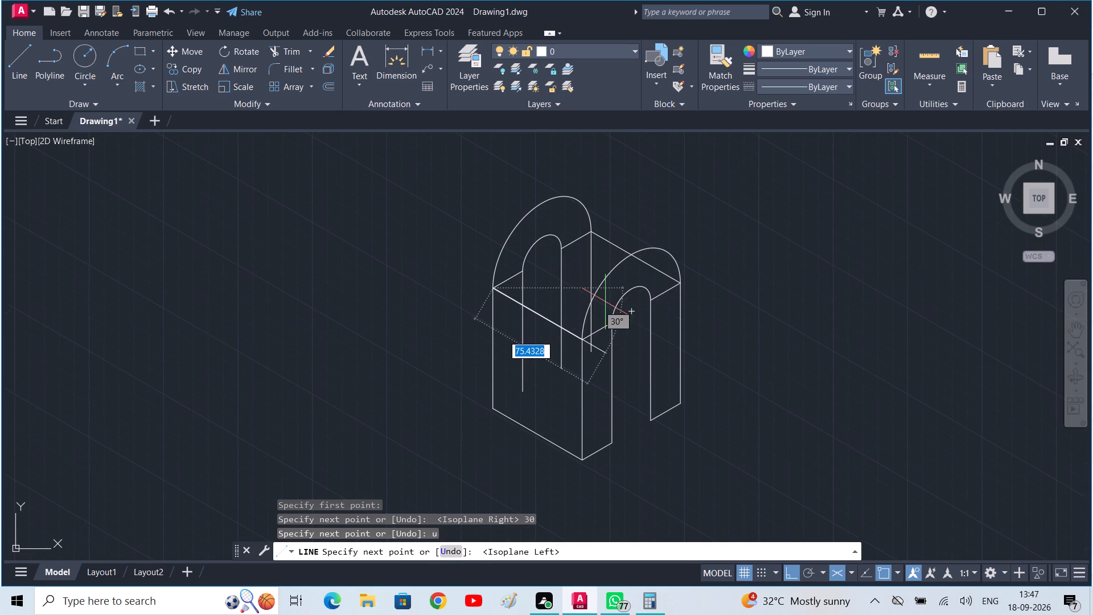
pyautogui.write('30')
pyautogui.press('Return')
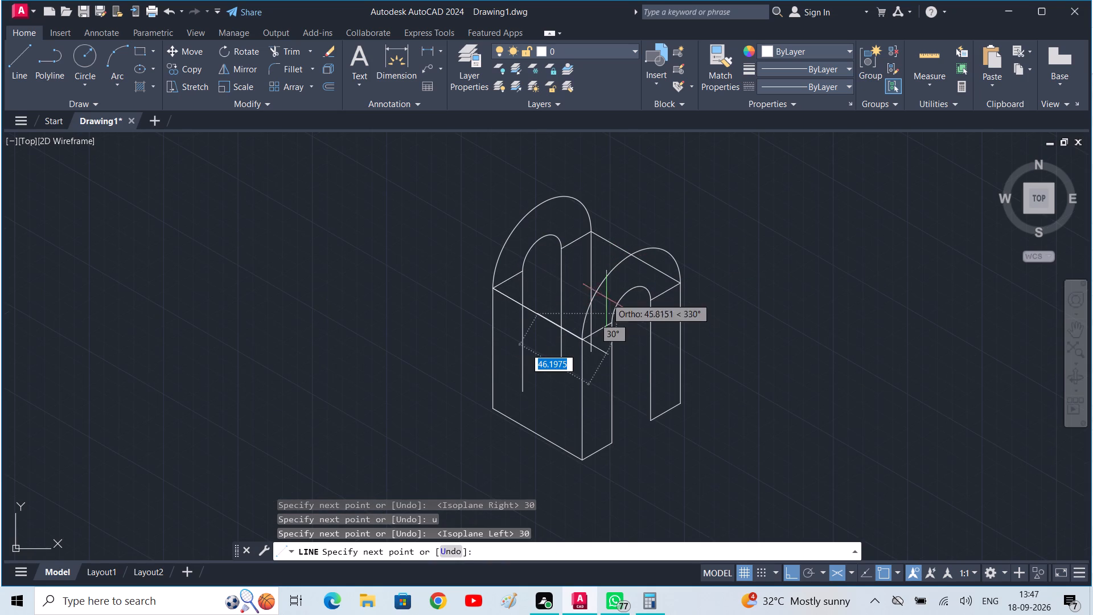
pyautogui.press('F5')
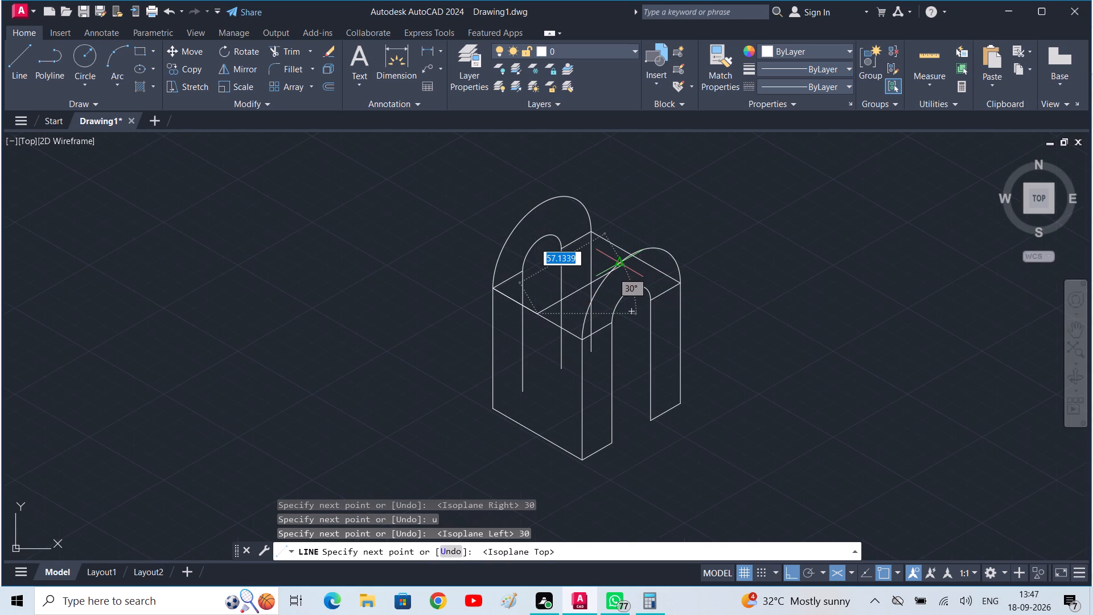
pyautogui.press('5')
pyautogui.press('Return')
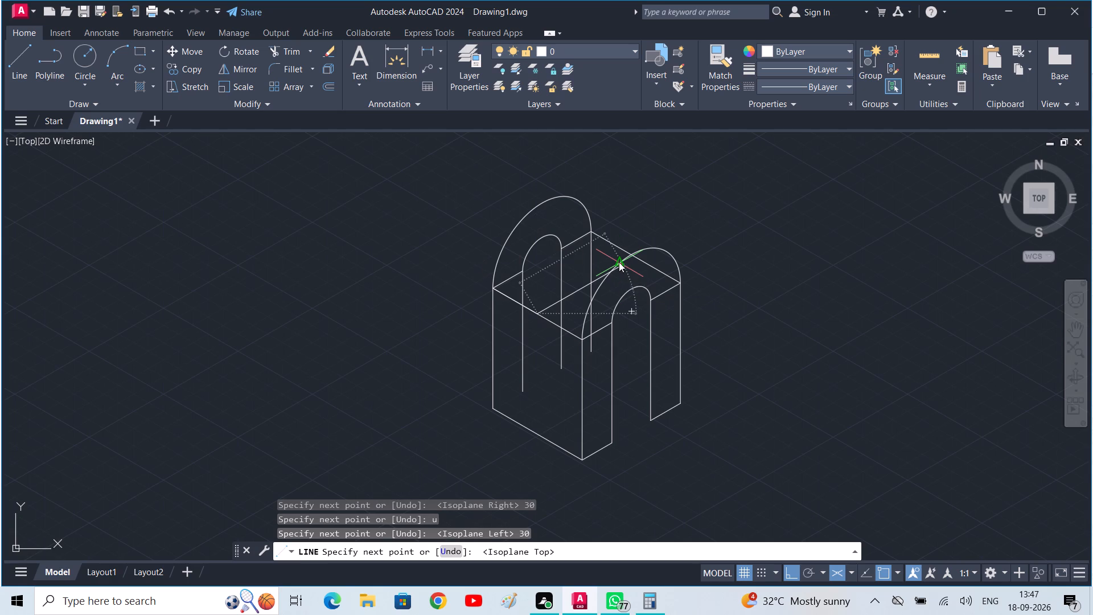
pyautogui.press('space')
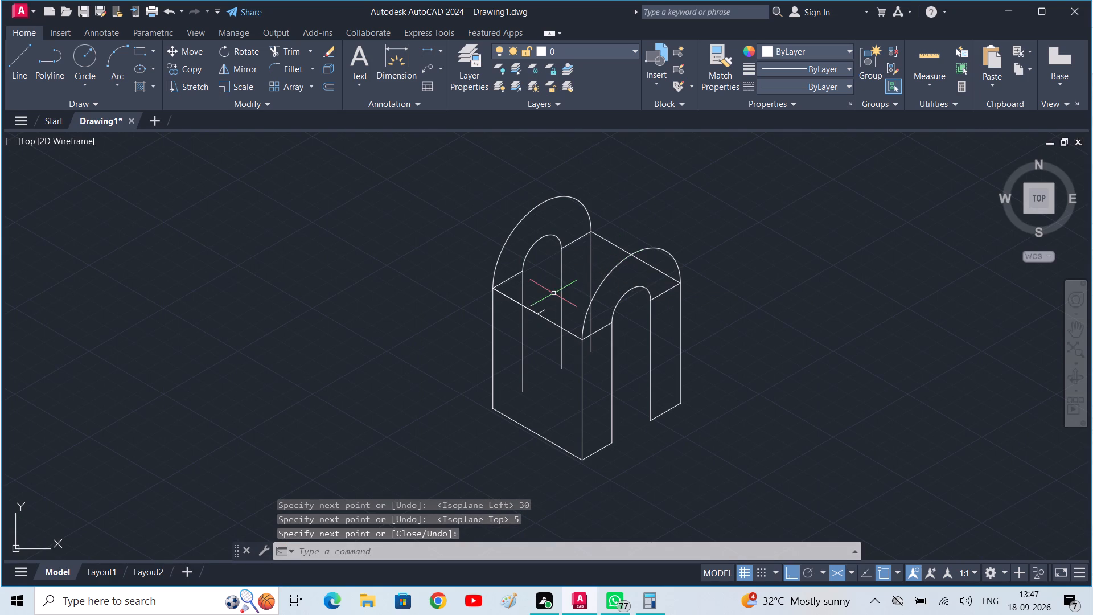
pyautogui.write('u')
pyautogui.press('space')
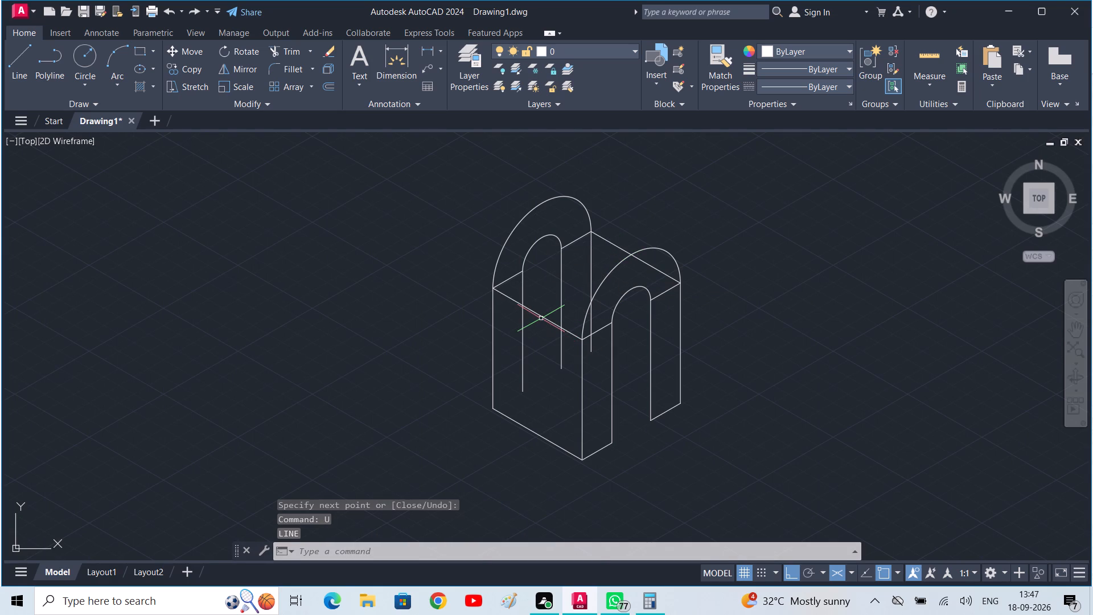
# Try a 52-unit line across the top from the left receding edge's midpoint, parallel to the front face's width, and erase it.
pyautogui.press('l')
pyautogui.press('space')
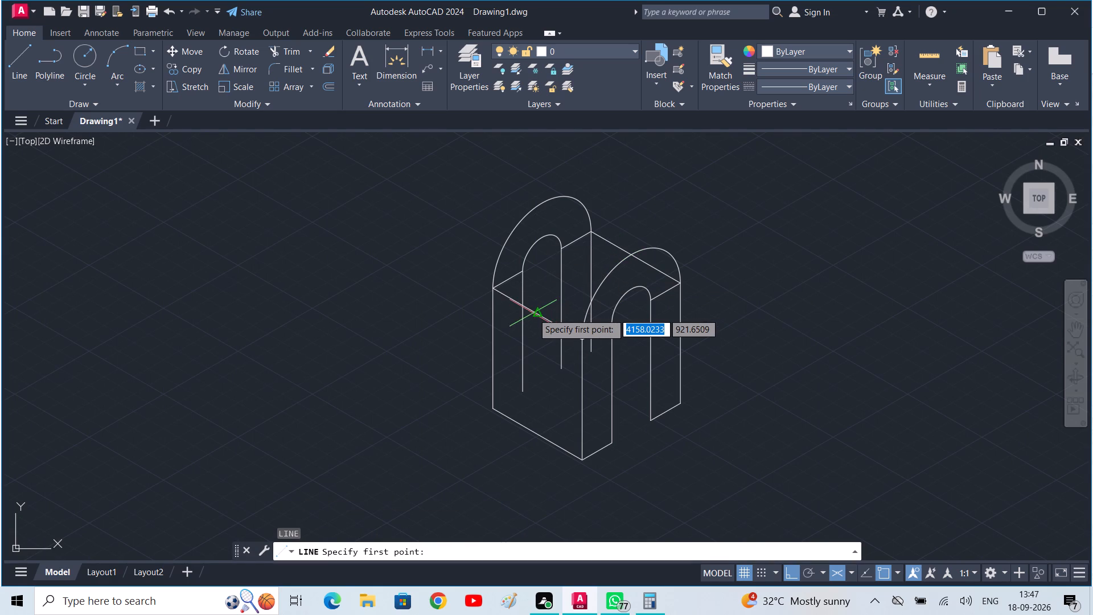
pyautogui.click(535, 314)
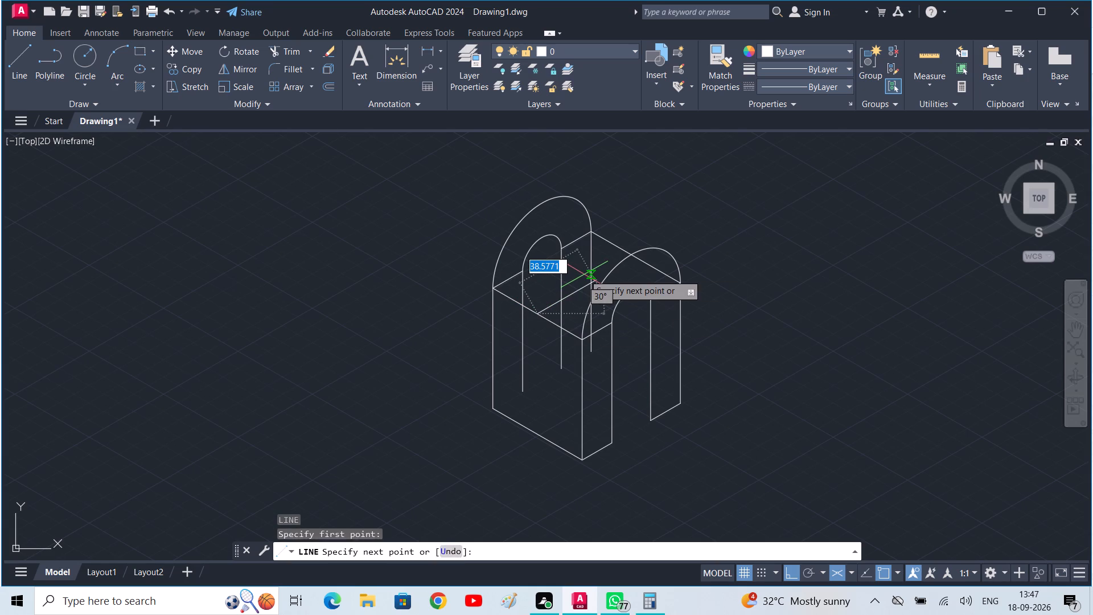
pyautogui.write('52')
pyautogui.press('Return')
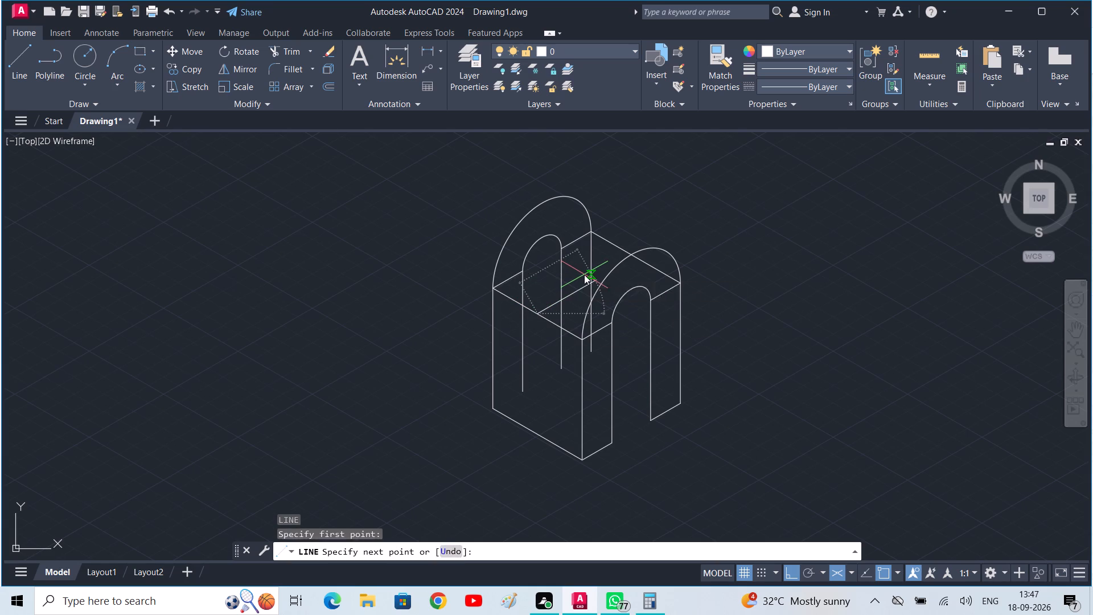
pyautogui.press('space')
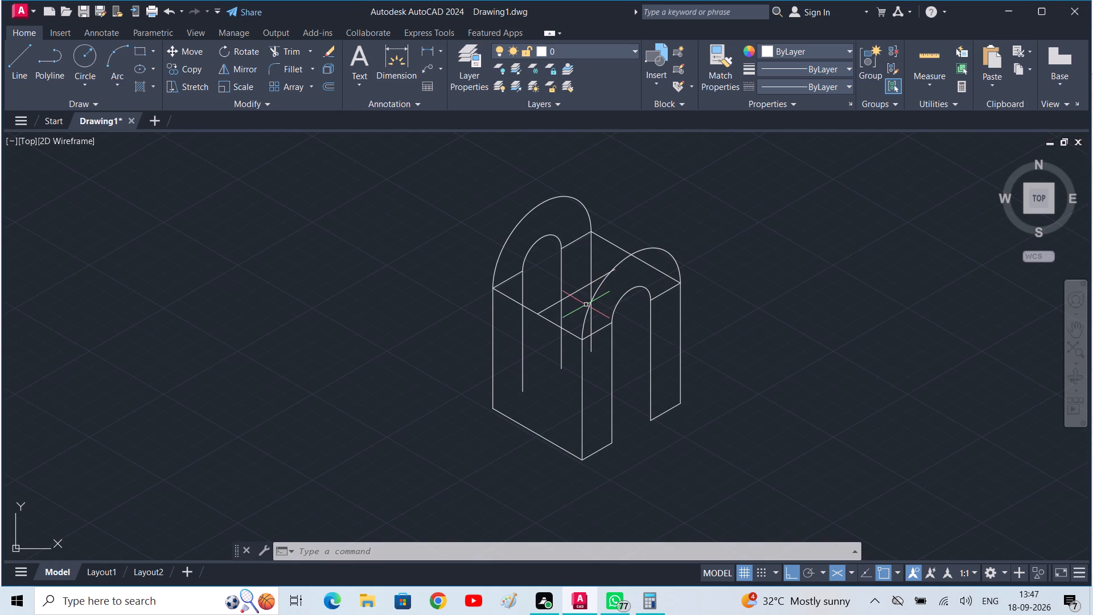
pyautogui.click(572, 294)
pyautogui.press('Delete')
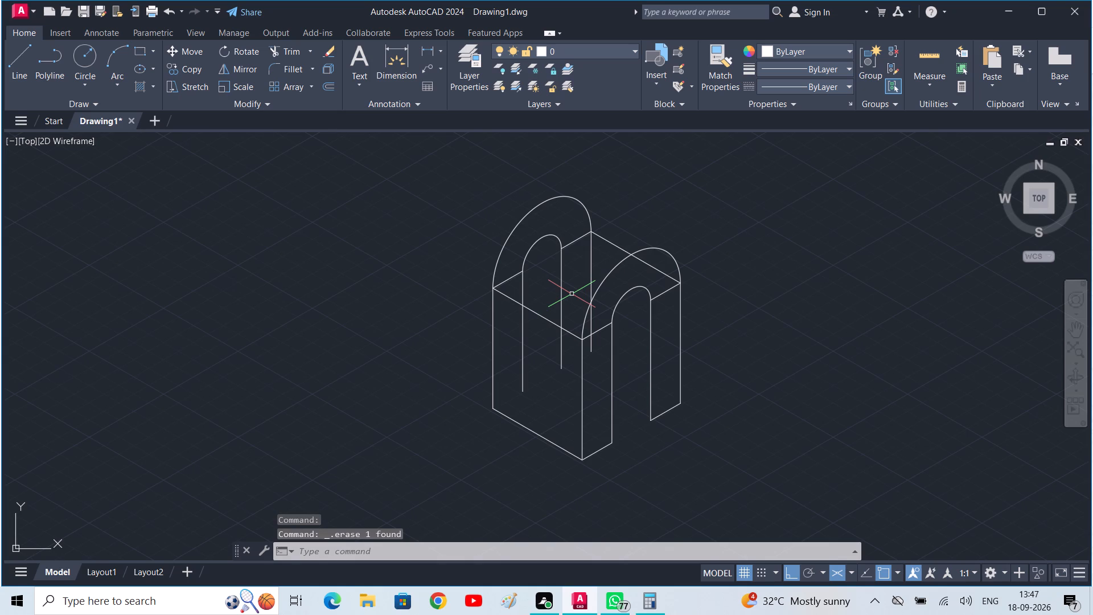
# Draw a 33-unit line across the top from the left receding edge's midpoint to the part's centre, parallel to the front face's width.
pyautogui.write('l')
pyautogui.press('space')
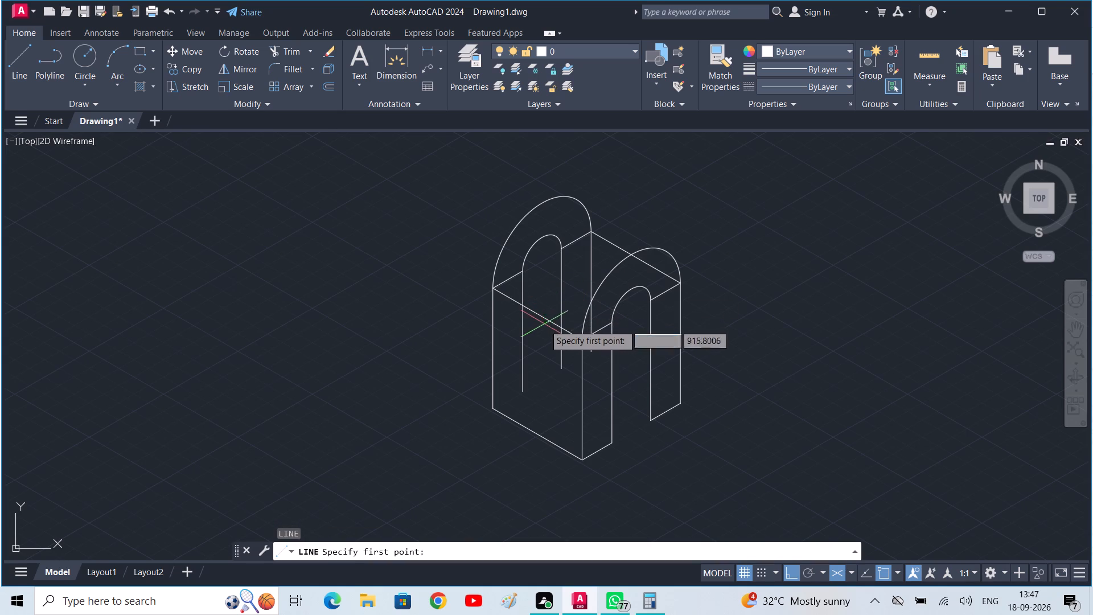
pyautogui.click(541, 312)
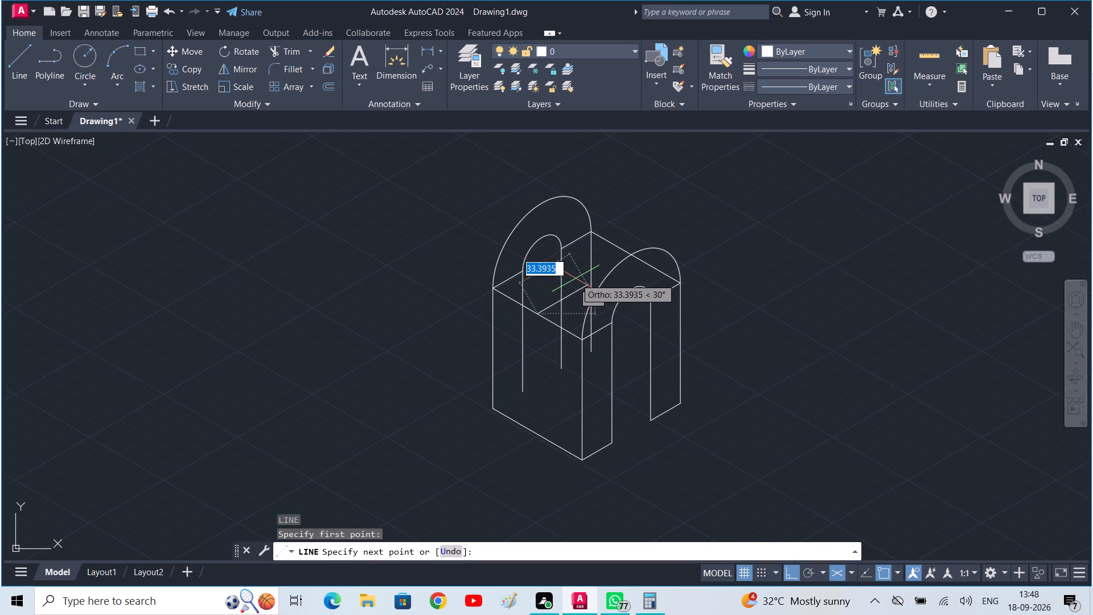
pyautogui.write('33')
pyautogui.press('Return')
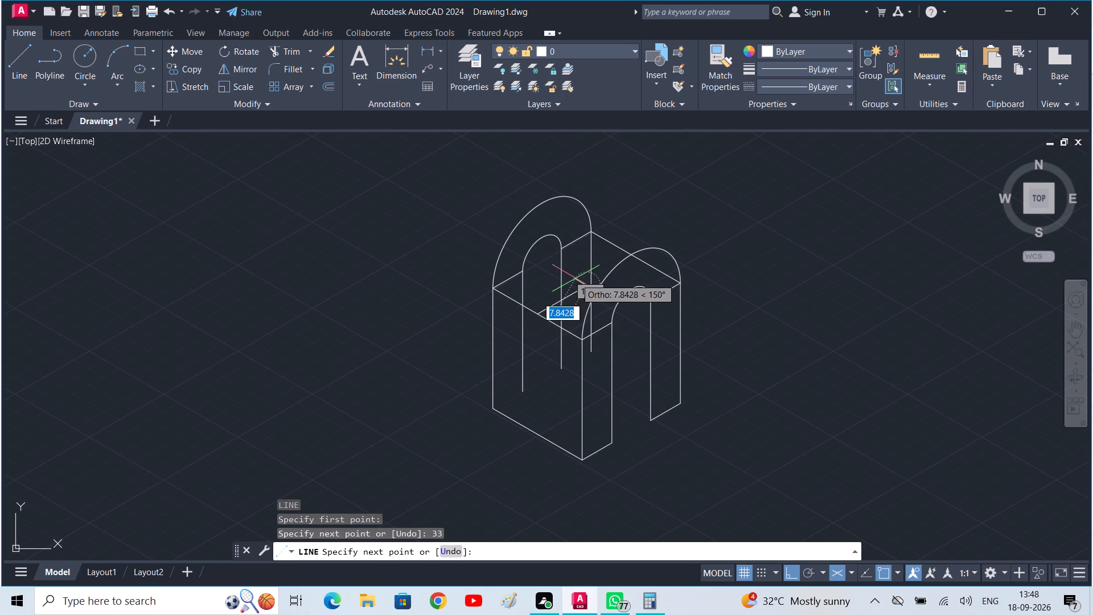
pyautogui.press('space')
# Draw two 52-unit lines from the part's top centre in opposite directions, parallel to the front face's width.
pyautogui.write('l')
pyautogui.press('space')
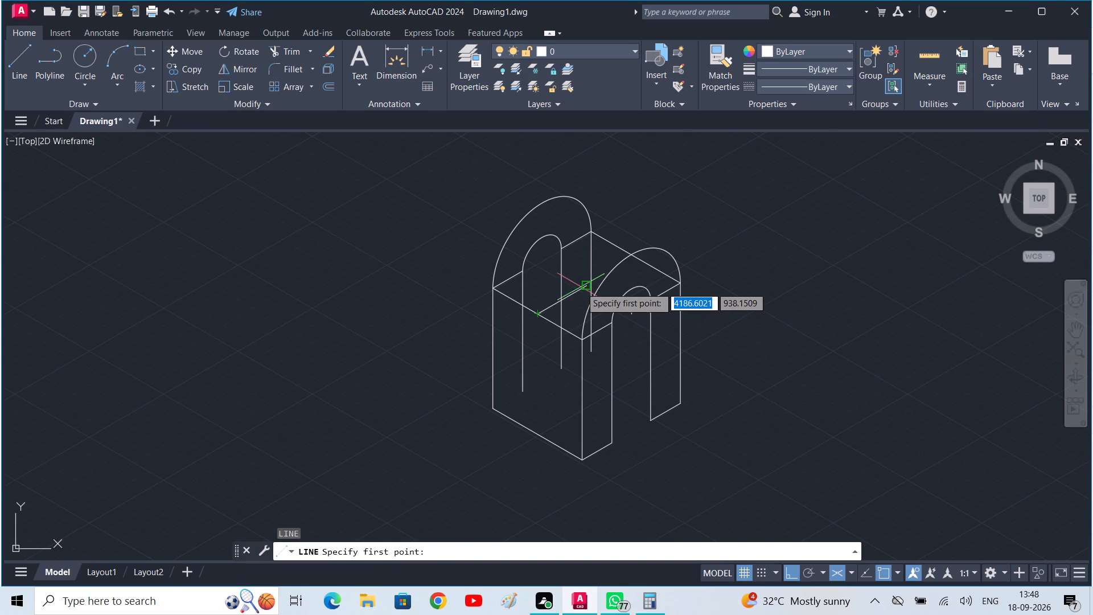
pyautogui.click(582, 287)
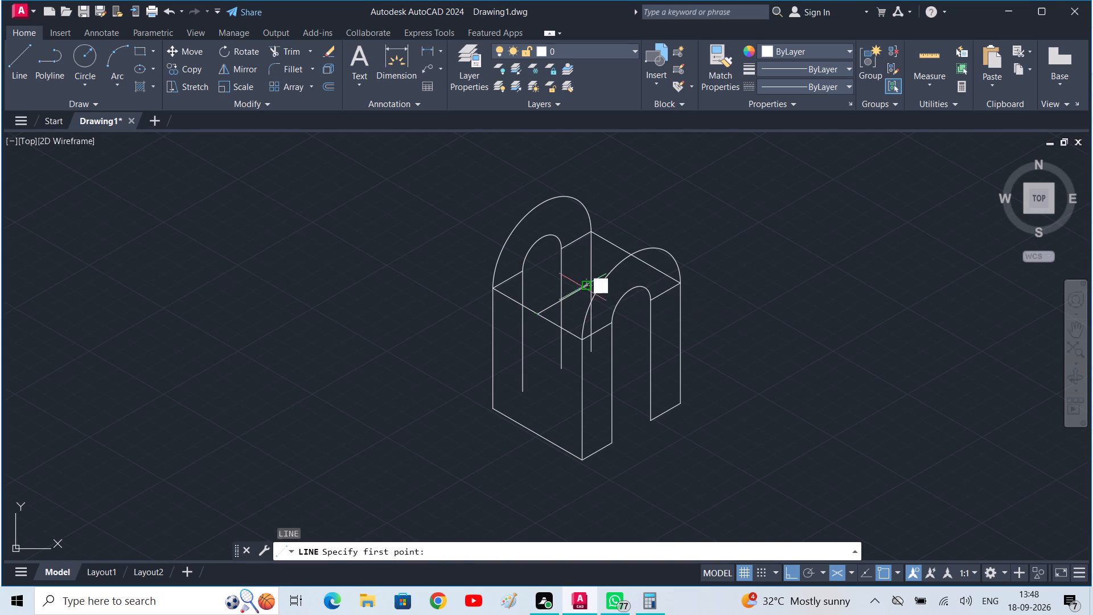
pyautogui.write('52')
pyautogui.press('Return')
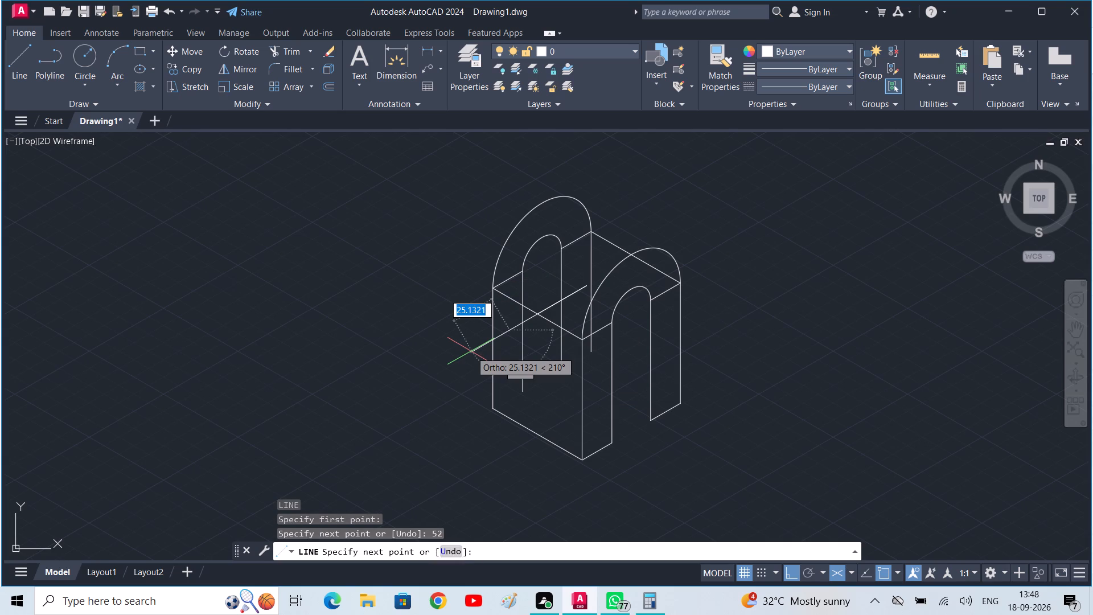
pyautogui.press('space')
pyautogui.press('space')
pyautogui.click(584, 289)
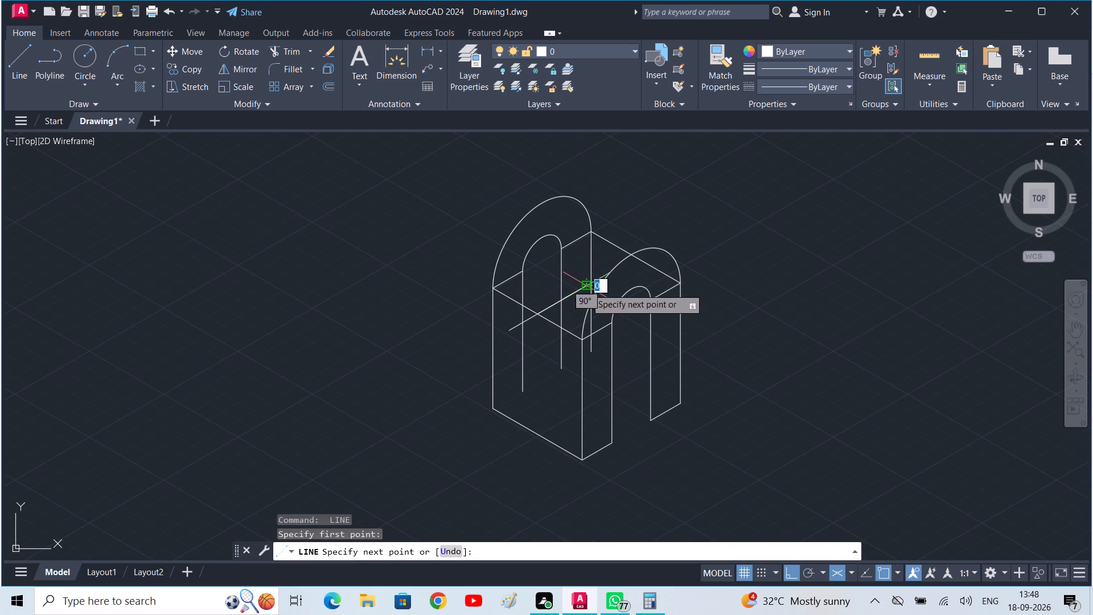
pyautogui.write('52')
pyautogui.press('Return')
pyautogui.press('space')
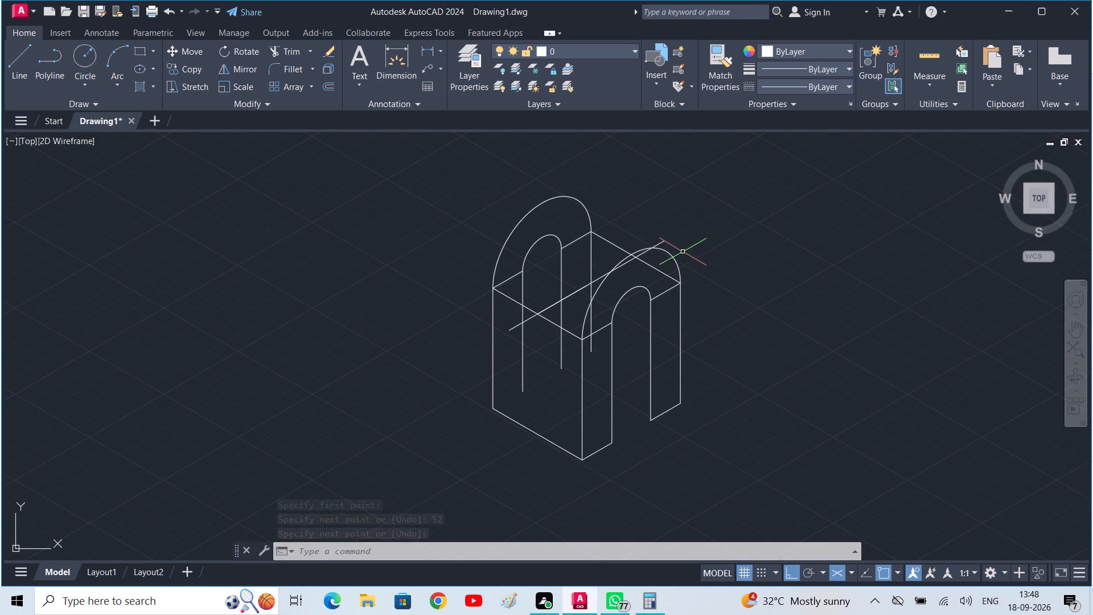
# Offset the 52-unit line on the right side of the part's centre by 10 units to both sides.
pyautogui.write('of')
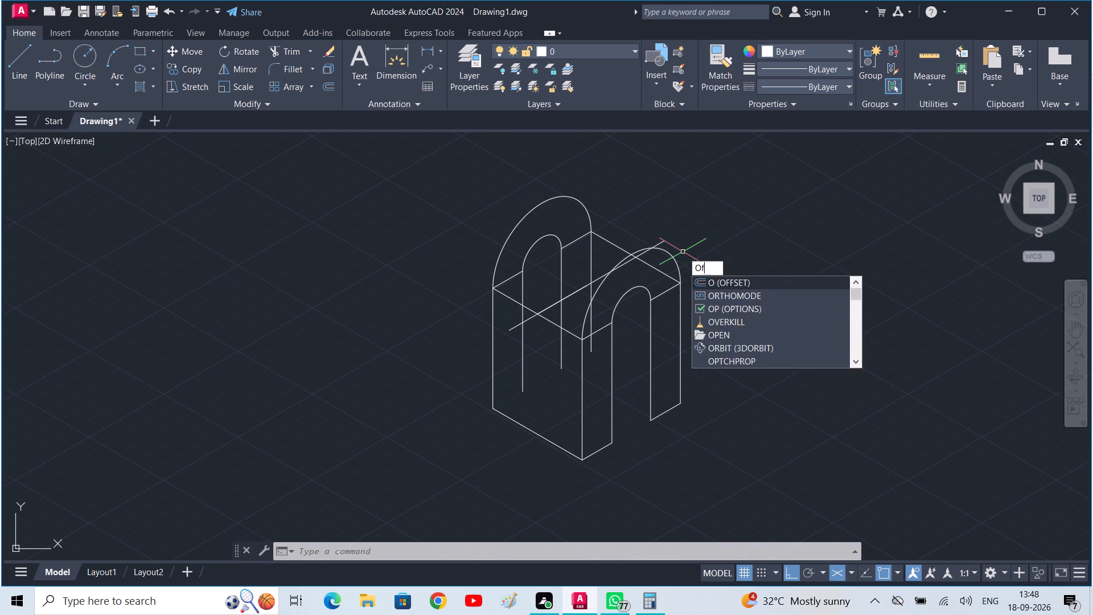
pyautogui.press('space')
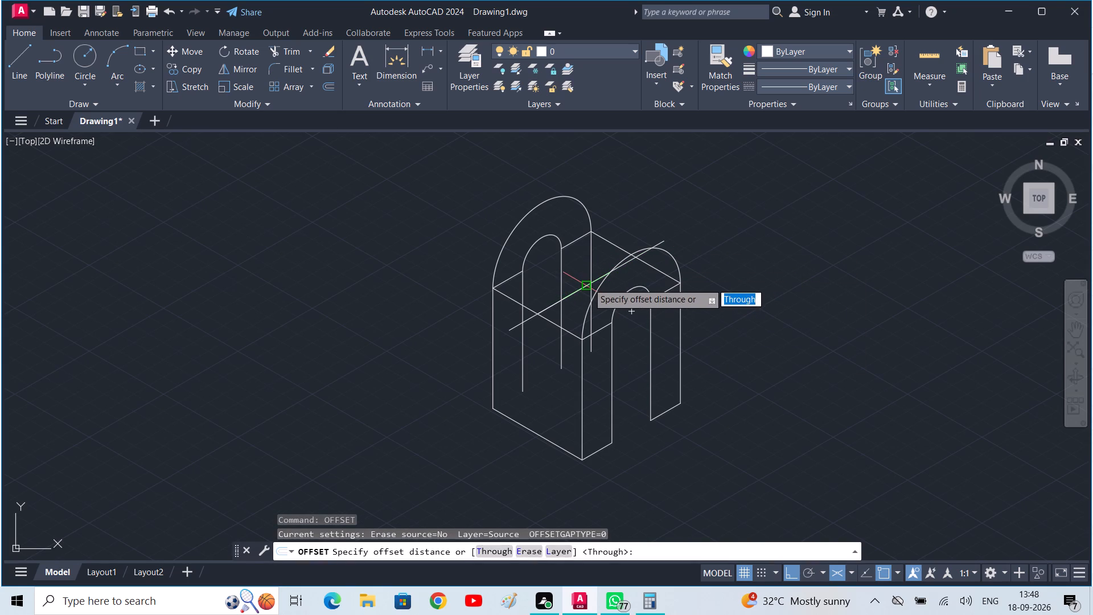
pyautogui.click(588, 284)
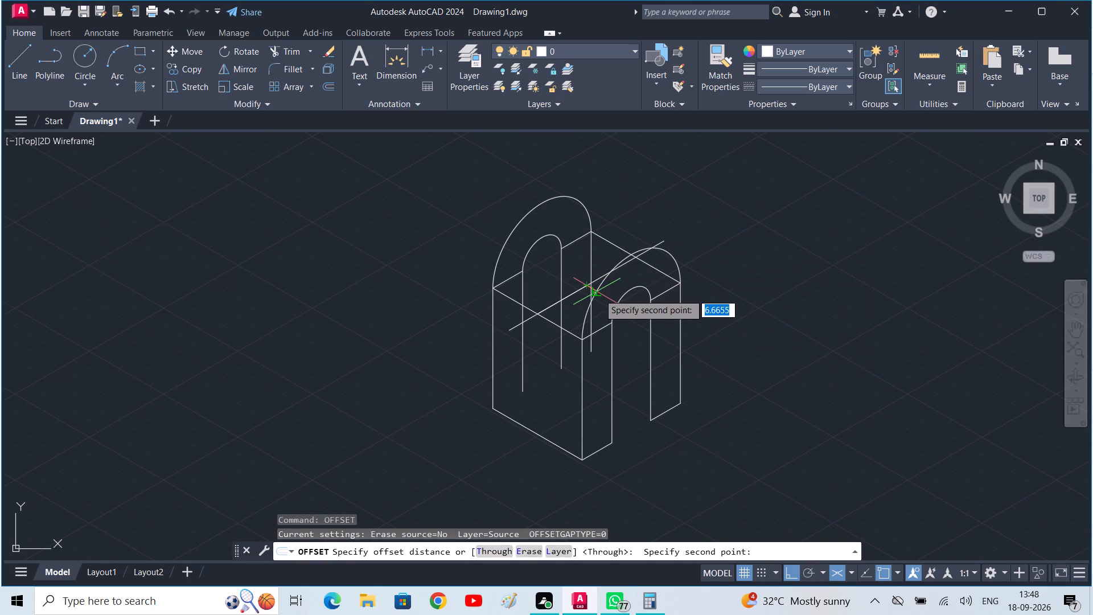
pyautogui.write('10')
pyautogui.press('Return')
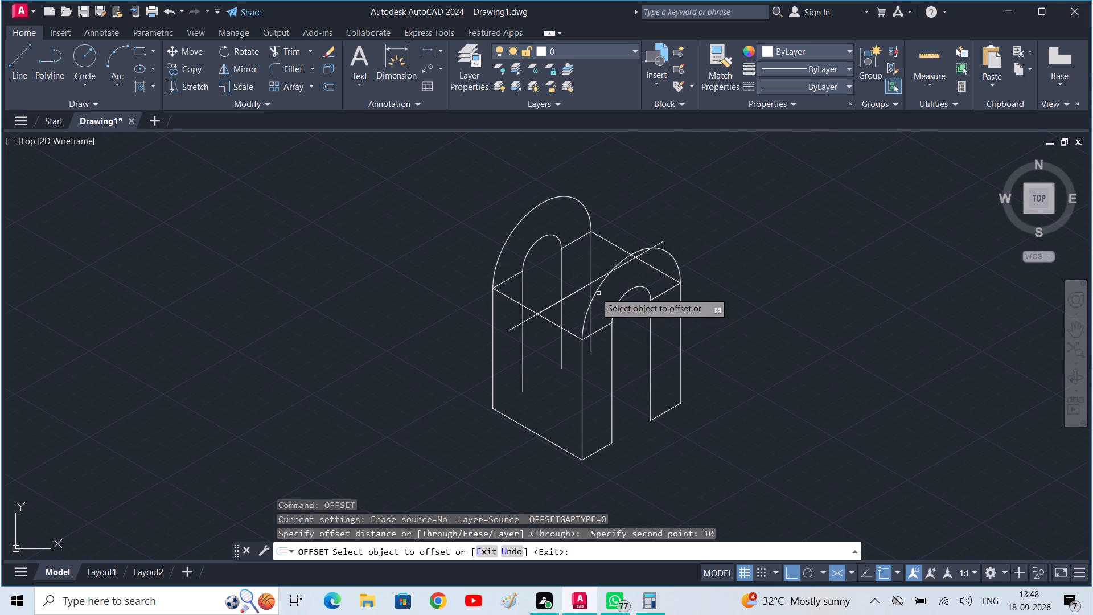
pyautogui.click(589, 285)
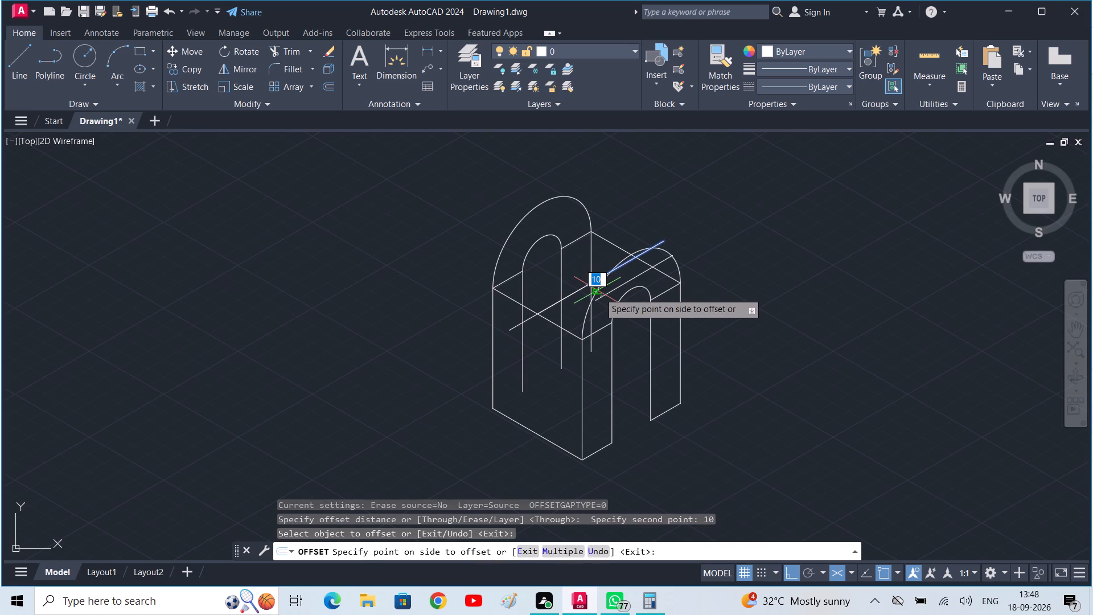
pyautogui.click(599, 293)
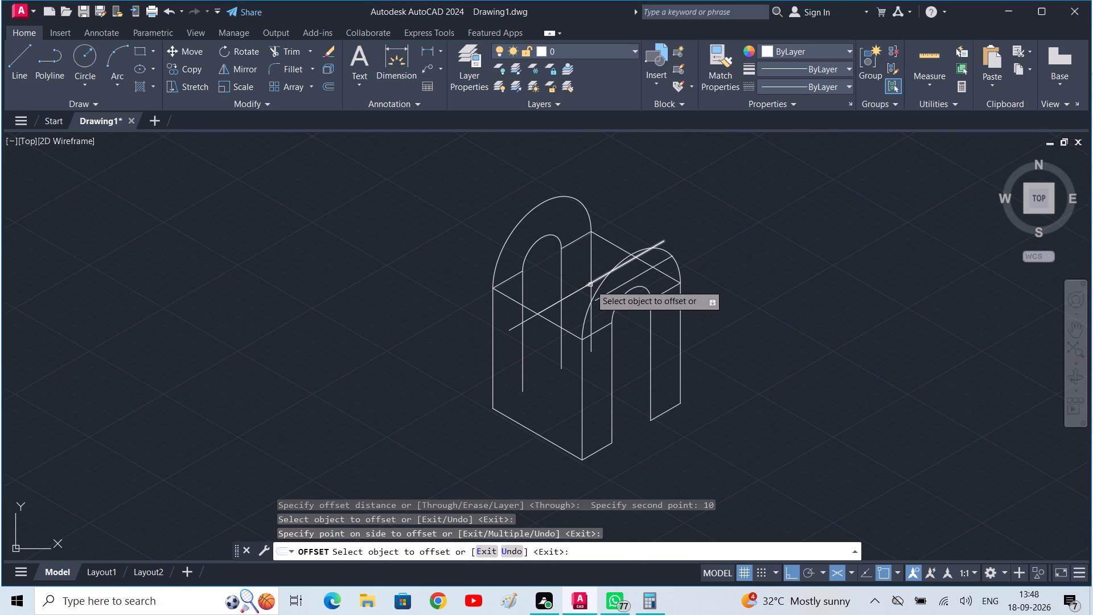
pyautogui.click(590, 284)
pyautogui.click(572, 275)
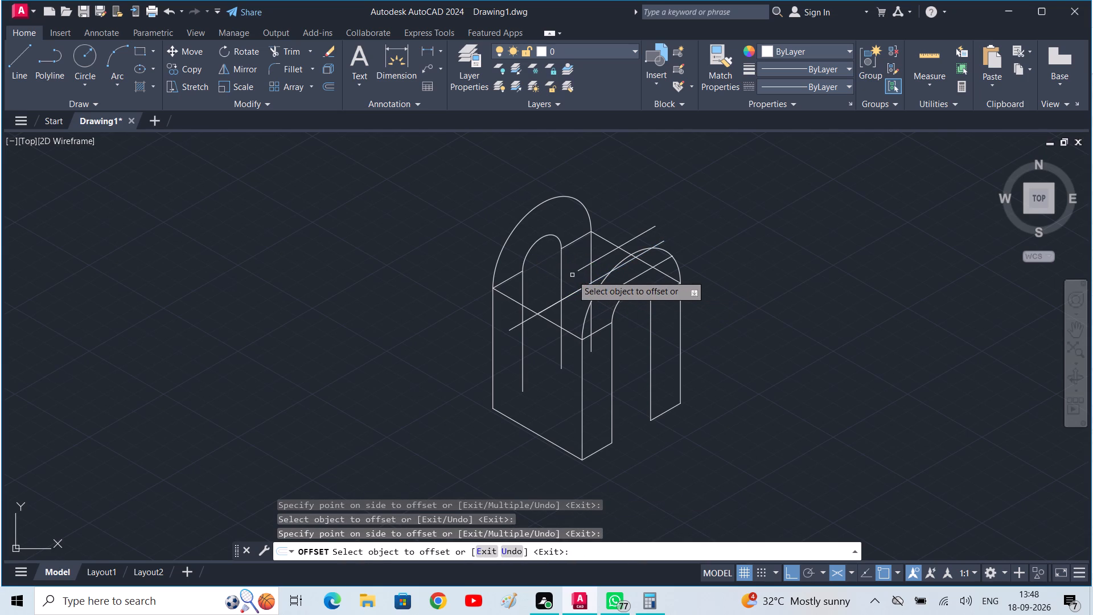
pyautogui.press('space')
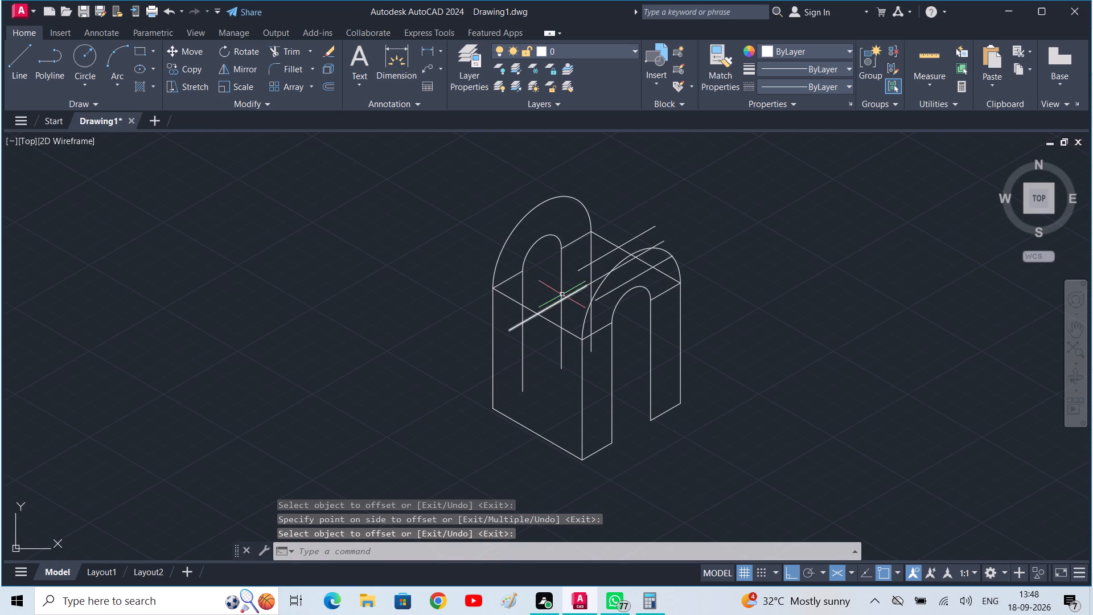
# Offset the 52-unit line on the left side of the part's centre by 10 units to both sides.
pyautogui.click(569, 295)
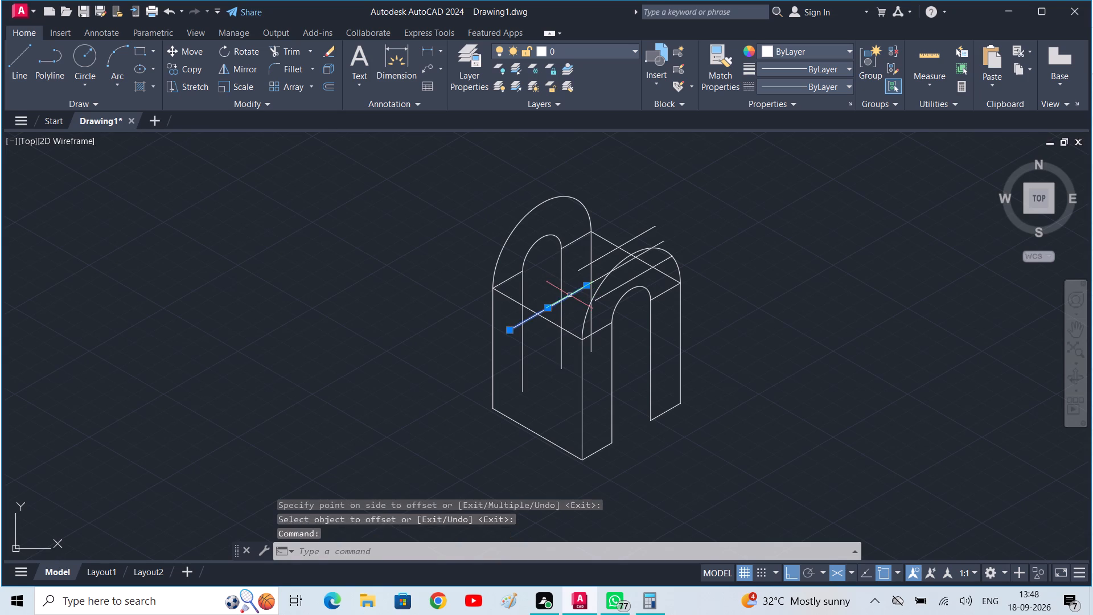
pyautogui.press('space')
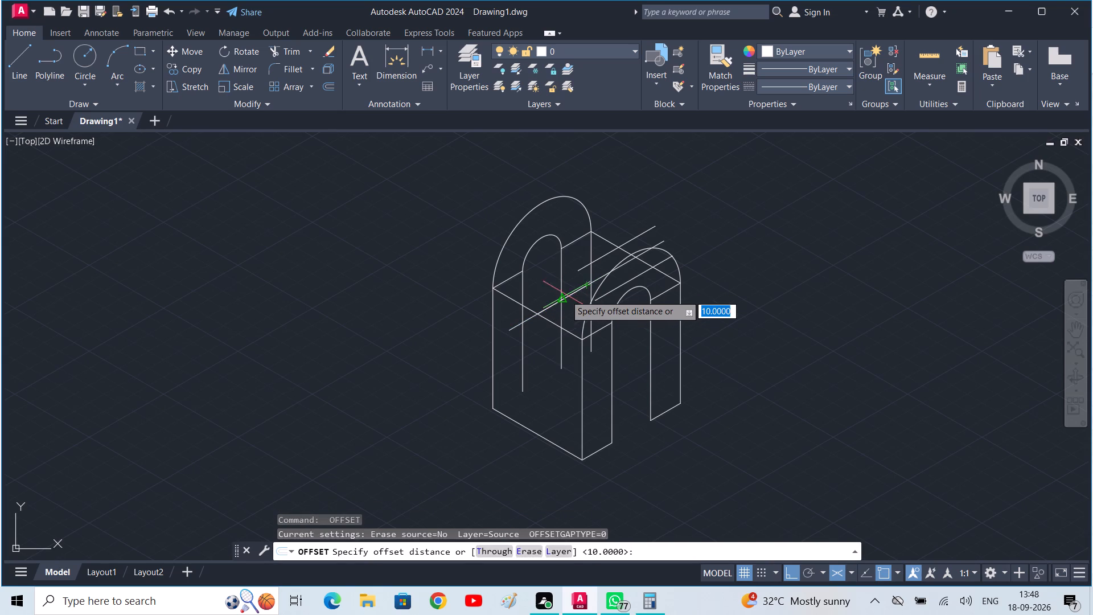
pyautogui.click(561, 297)
pyautogui.click(574, 294)
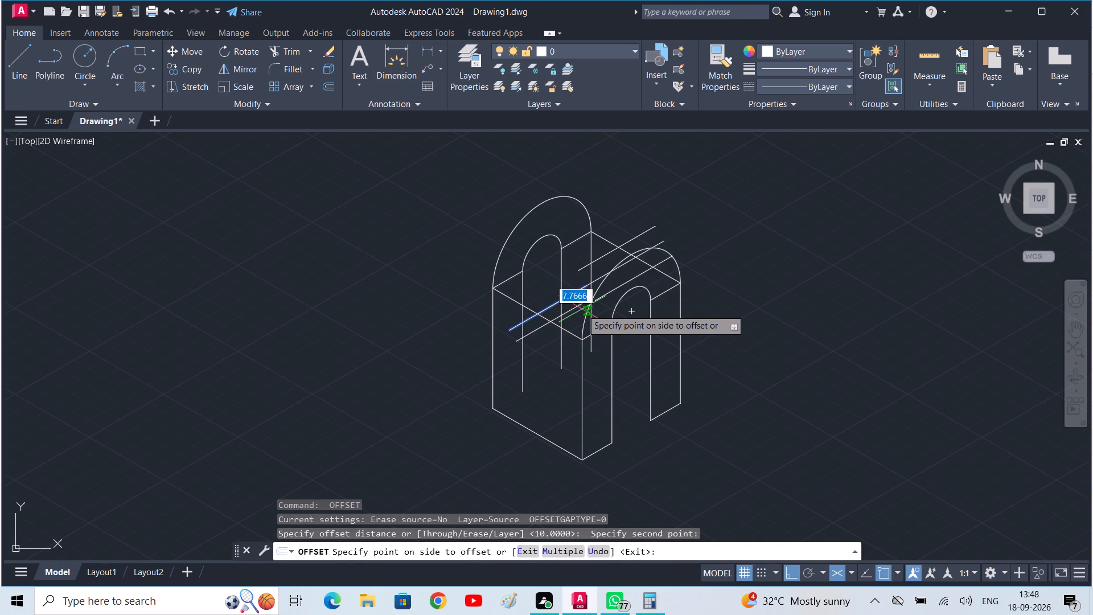
pyautogui.write('10')
pyautogui.press('Return')
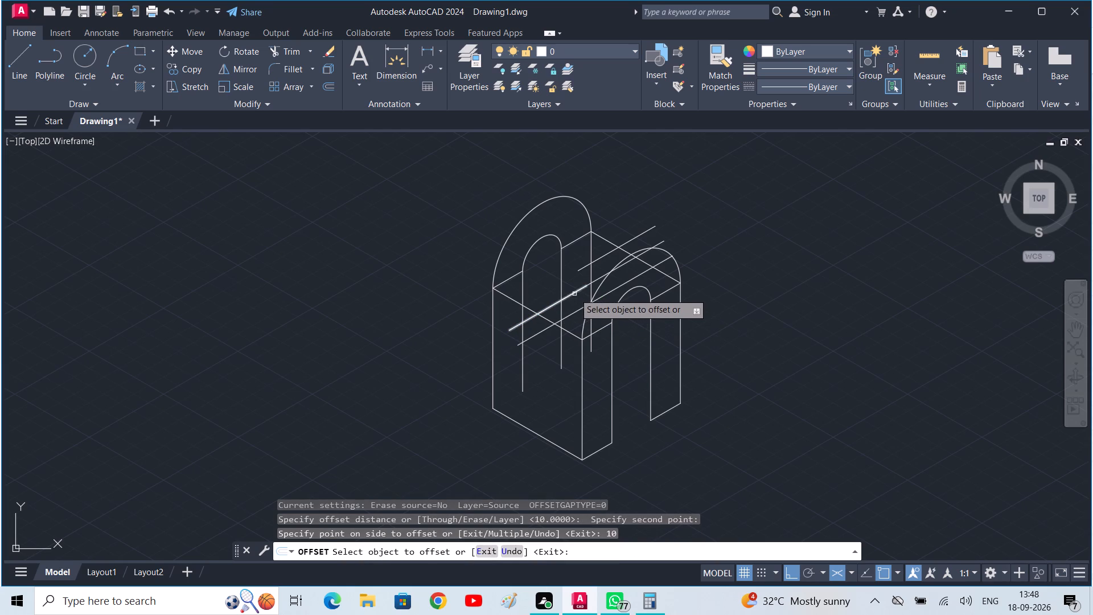
pyautogui.click(574, 293)
pyautogui.write('10')
pyautogui.press('Return')
pyautogui.press('space')
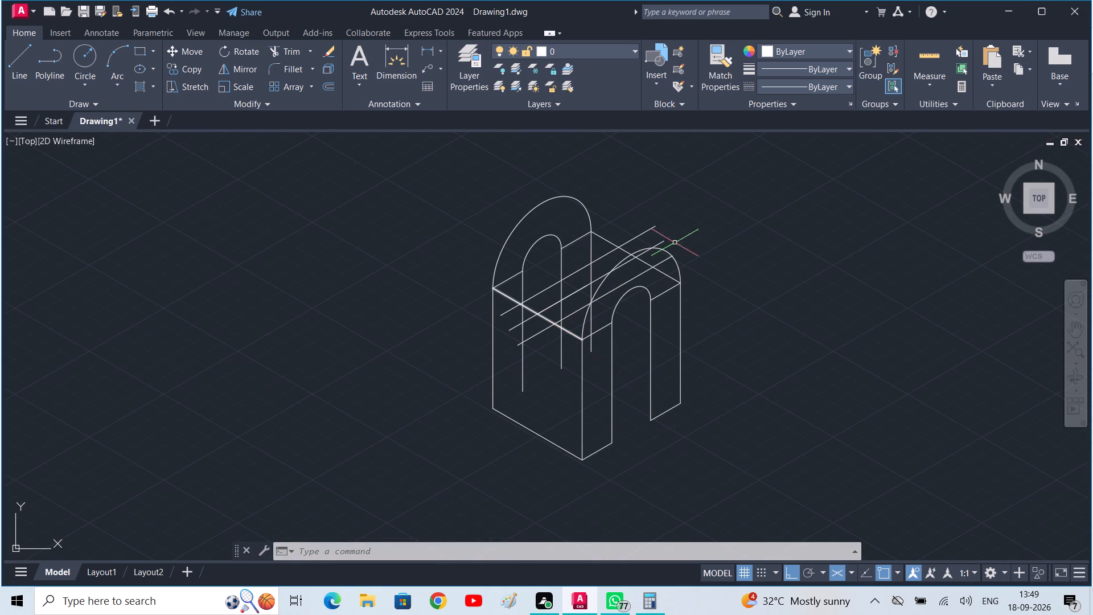
# Measure the end-to-end lengths of the rear offset line and the central line with the Dimension command, without placing dimensions.
pyautogui.click(402, 66)
pyautogui.click(655, 222)
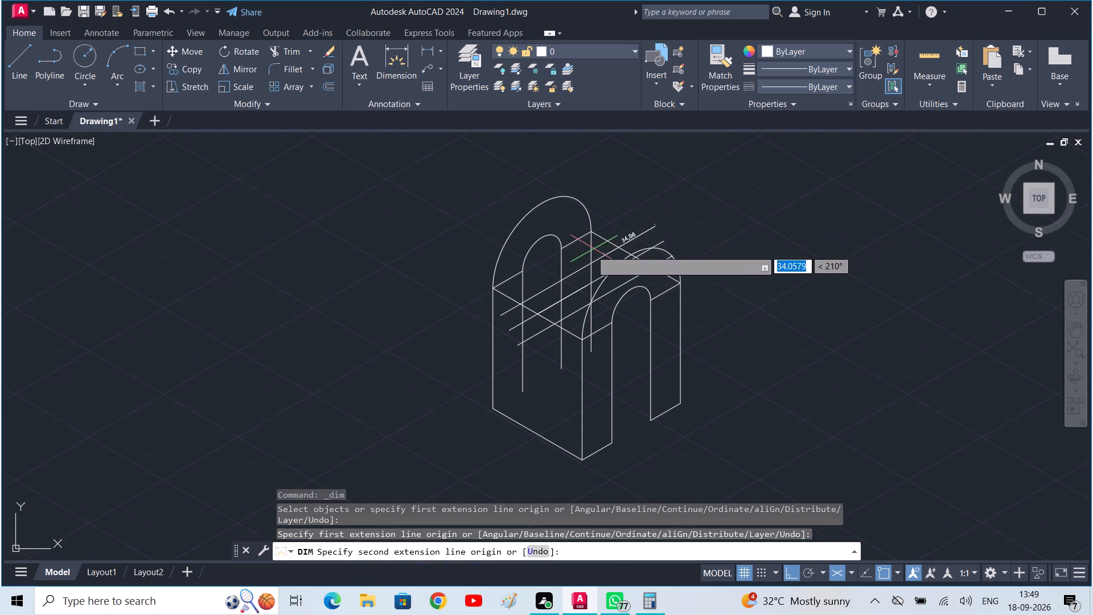
pyautogui.click(498, 314)
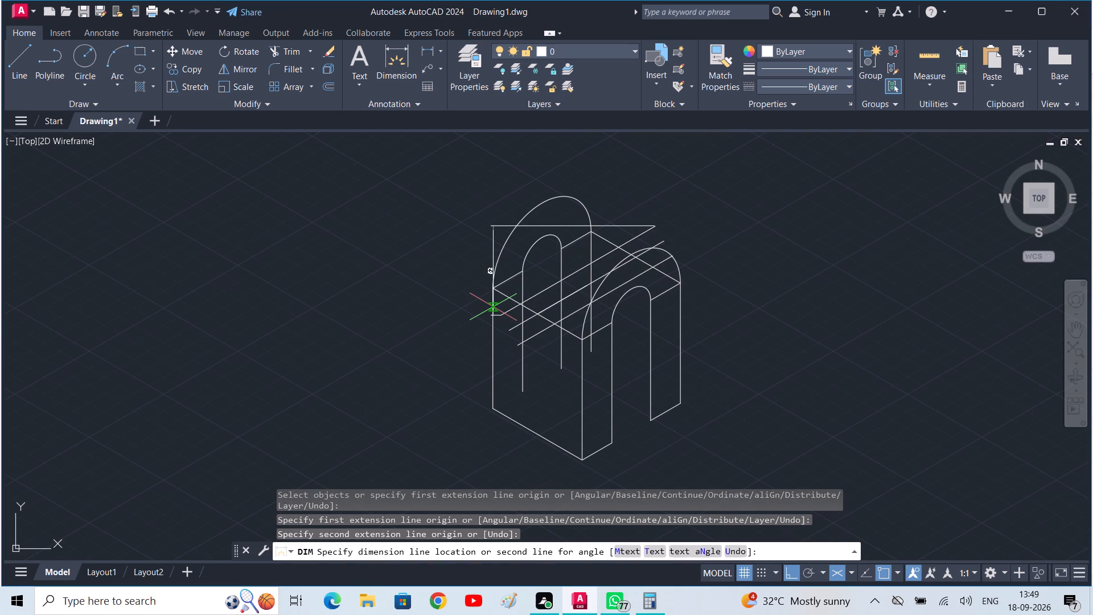
pyautogui.press('Escape')
pyautogui.press('space')
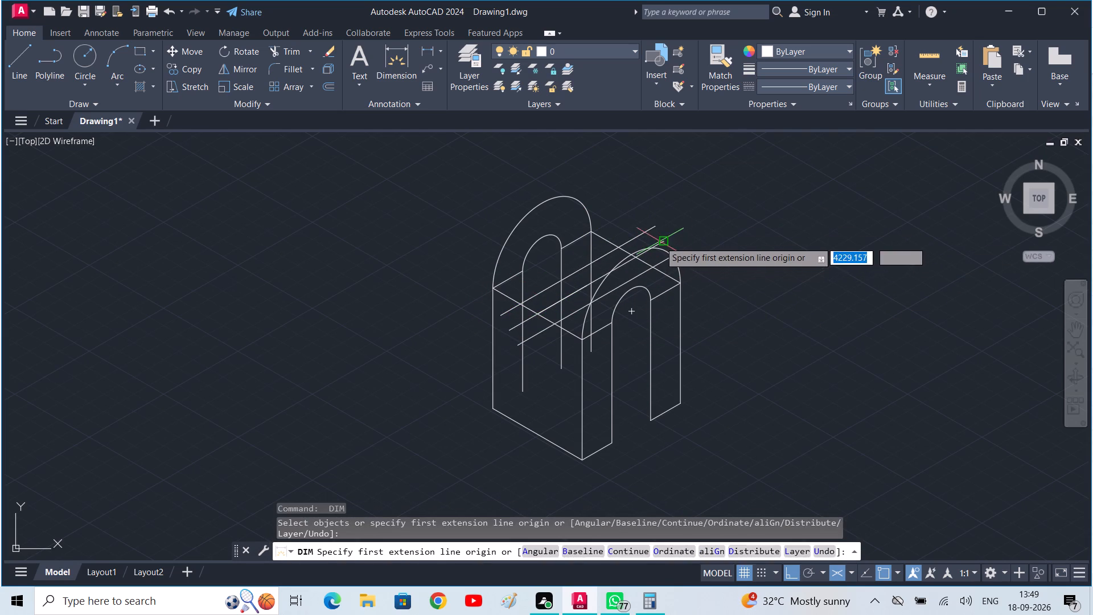
pyautogui.click(660, 241)
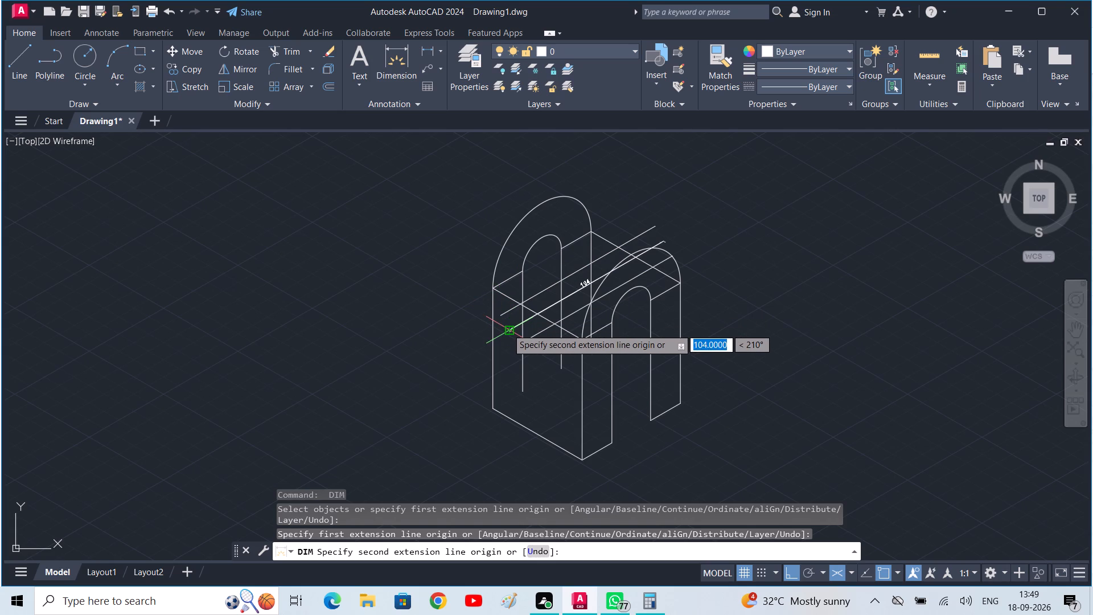
pyautogui.press('space')
pyautogui.press('space')
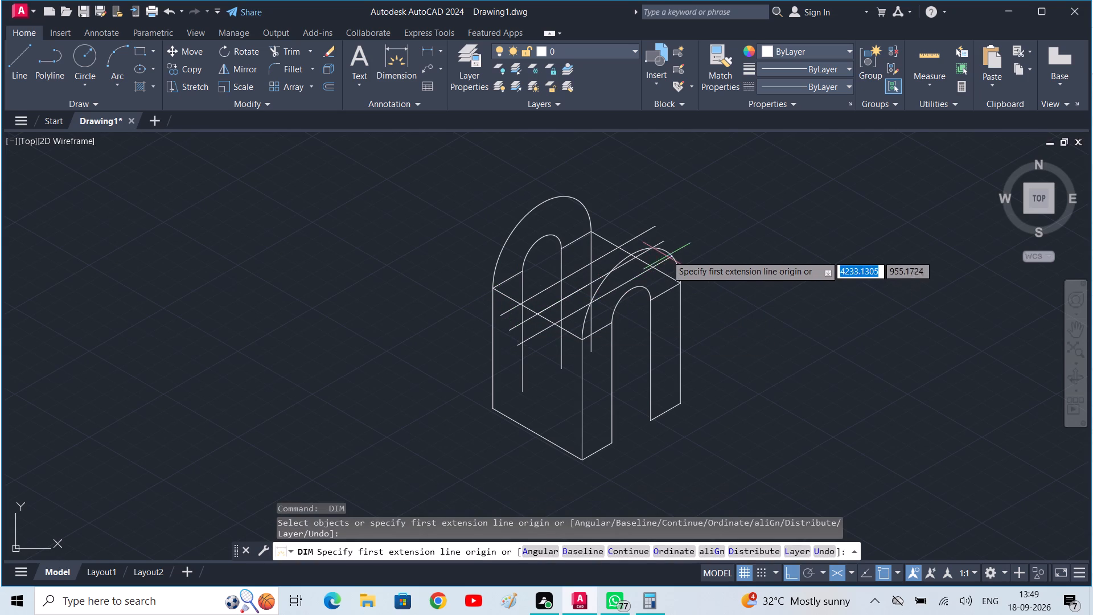
# Measure the end-to-end length of the front offset line with the Dimension command, without placing a dimension.
pyautogui.click(669, 259)
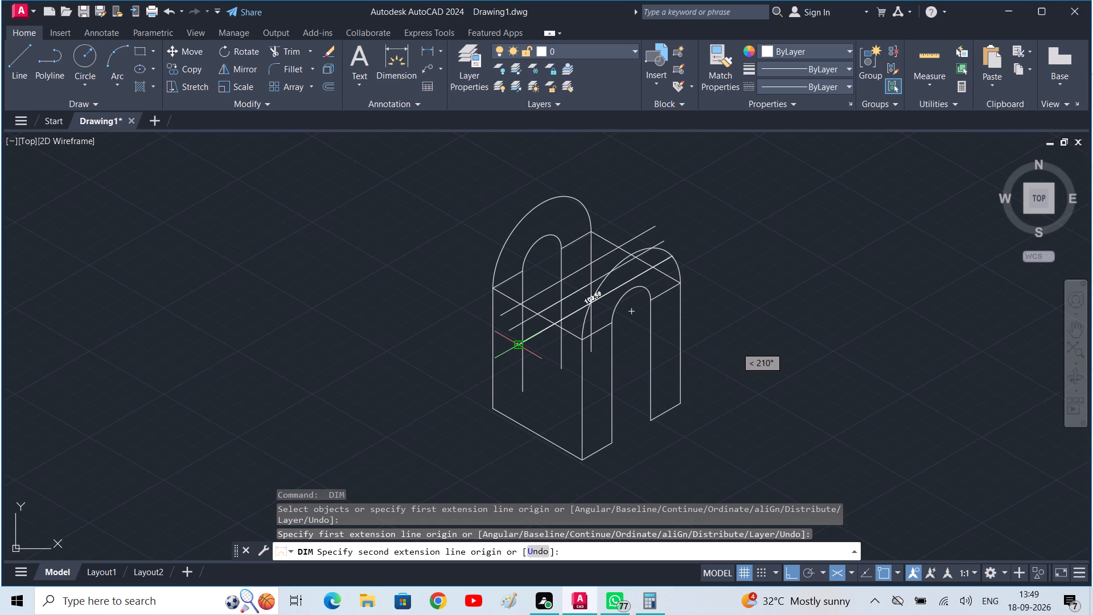
pyautogui.press('Escape')
pyautogui.scroll(3, 590, 313)
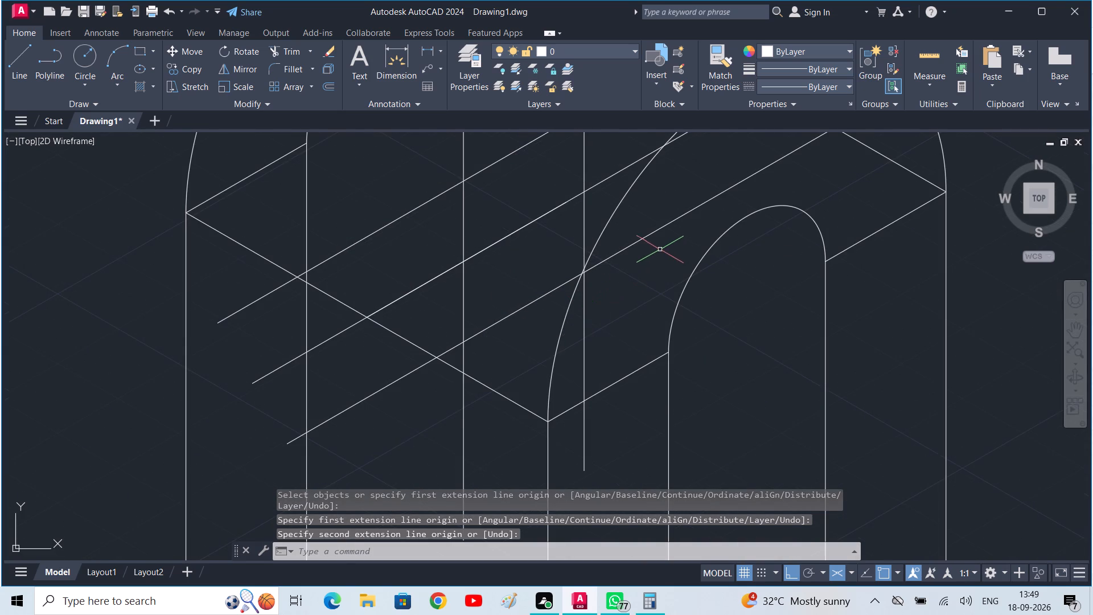
pyautogui.moveTo(661, 251); pyautogui.dragTo(652, 278, button='middle')
pyautogui.scroll(-2, 594, 326)
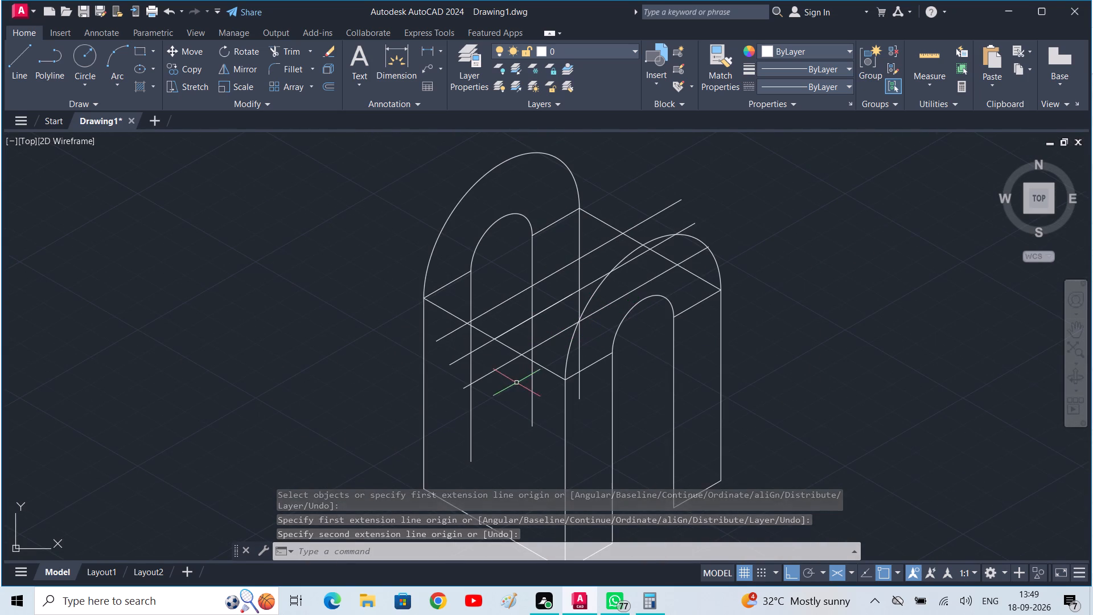
pyautogui.press('space')
pyautogui.click(464, 391)
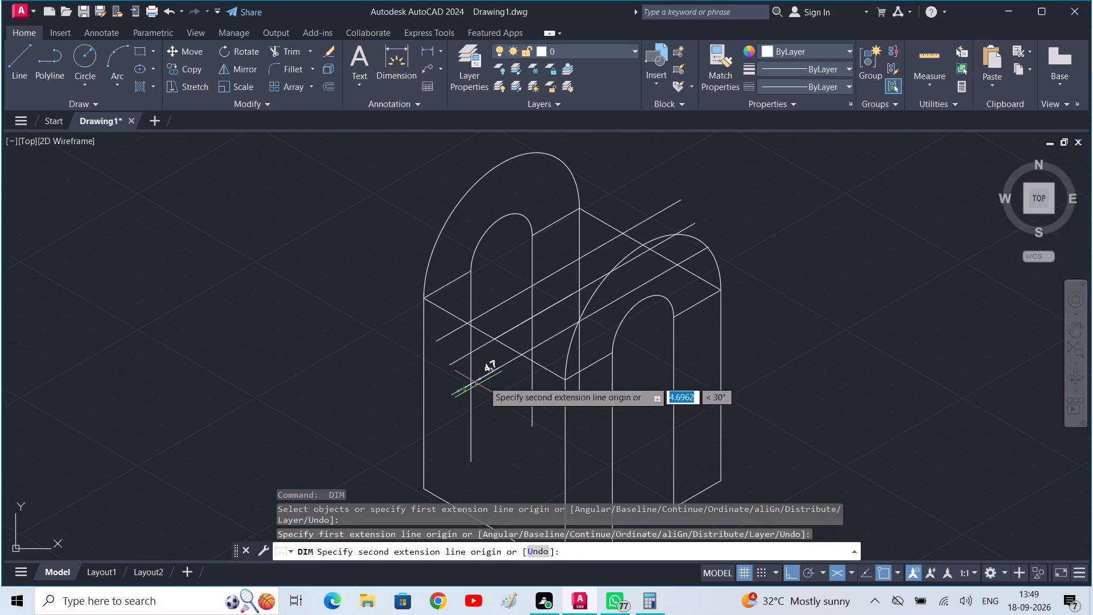
pyautogui.scroll(3, 689, 267)
pyautogui.moveTo(729, 248); pyautogui.dragTo(607, 392, button='middle')
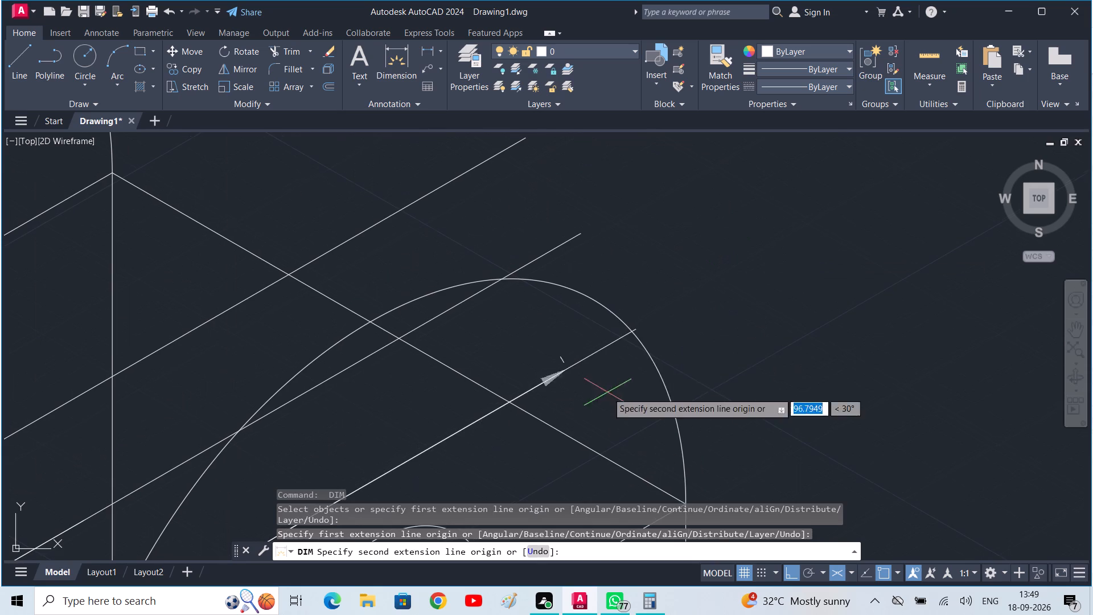
pyautogui.scroll(3, 638, 337)
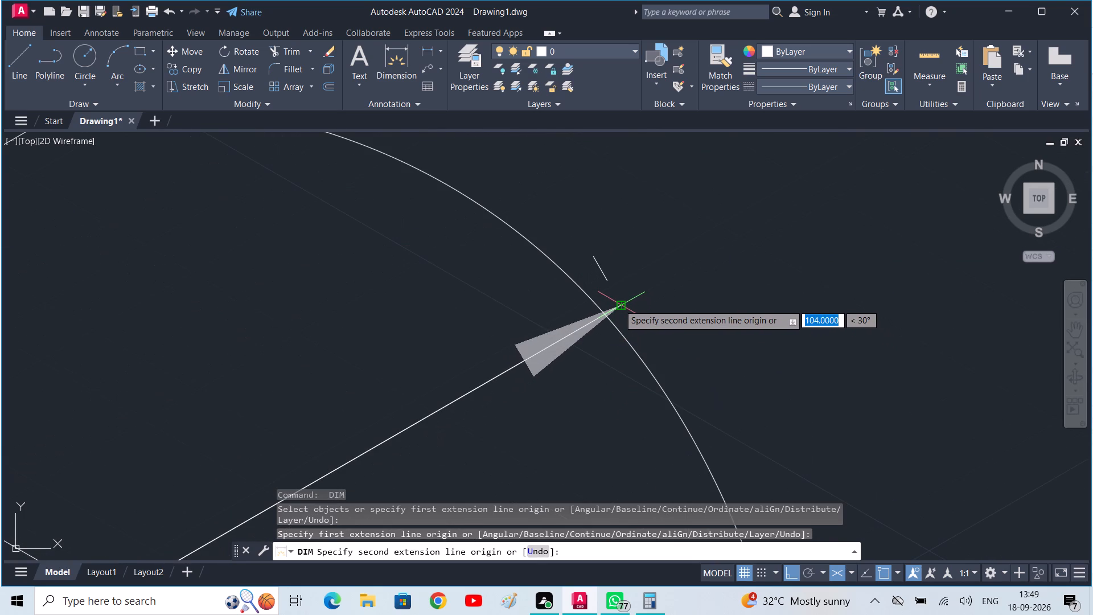
pyautogui.press('space')
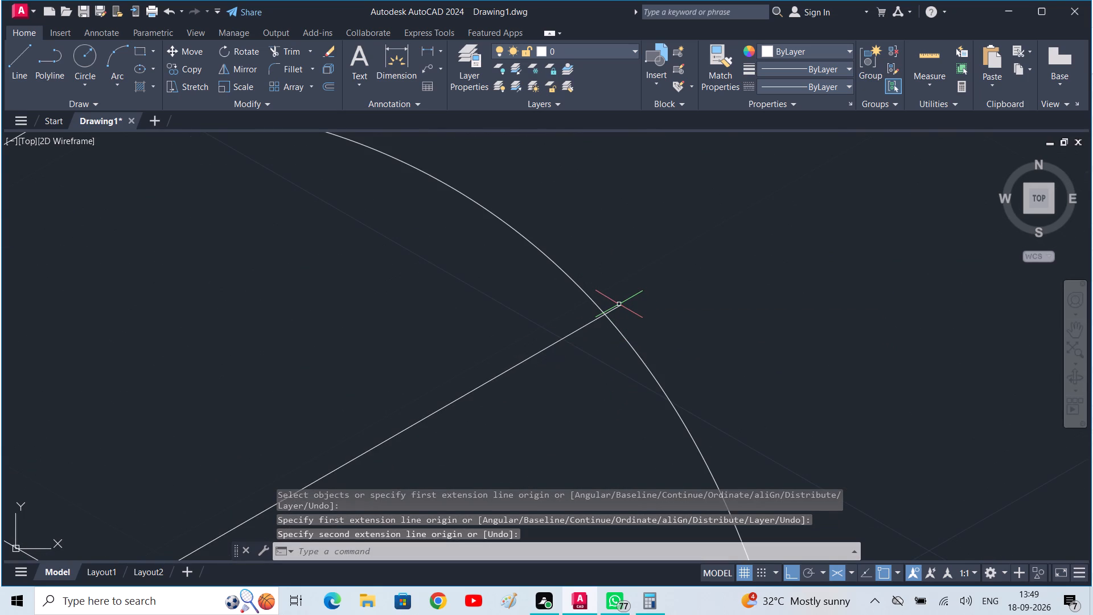
pyautogui.press('Escape')
pyautogui.scroll(-5, 624, 309)
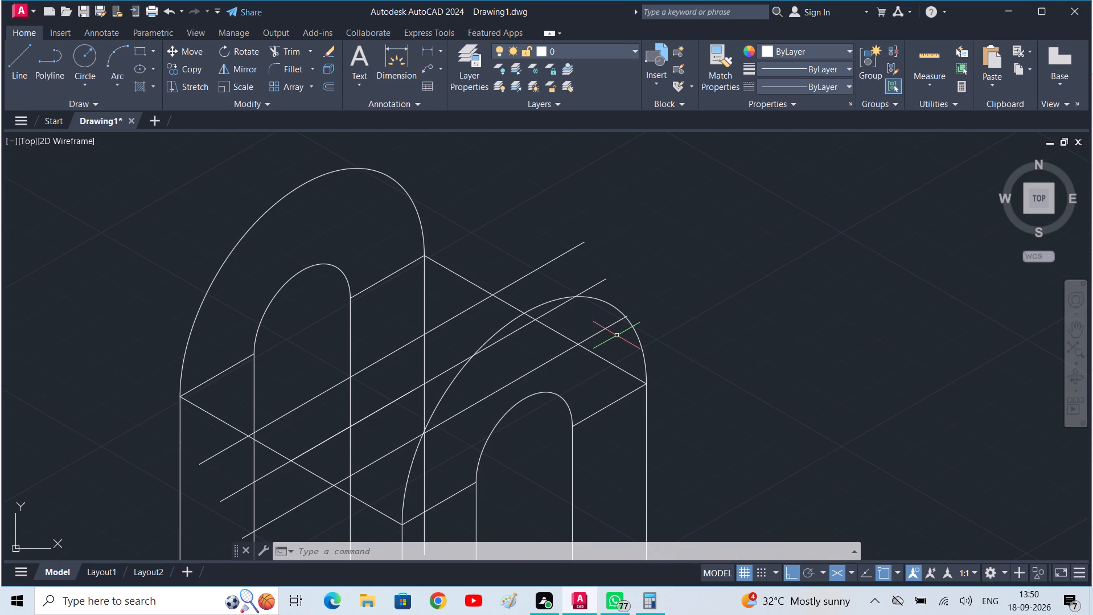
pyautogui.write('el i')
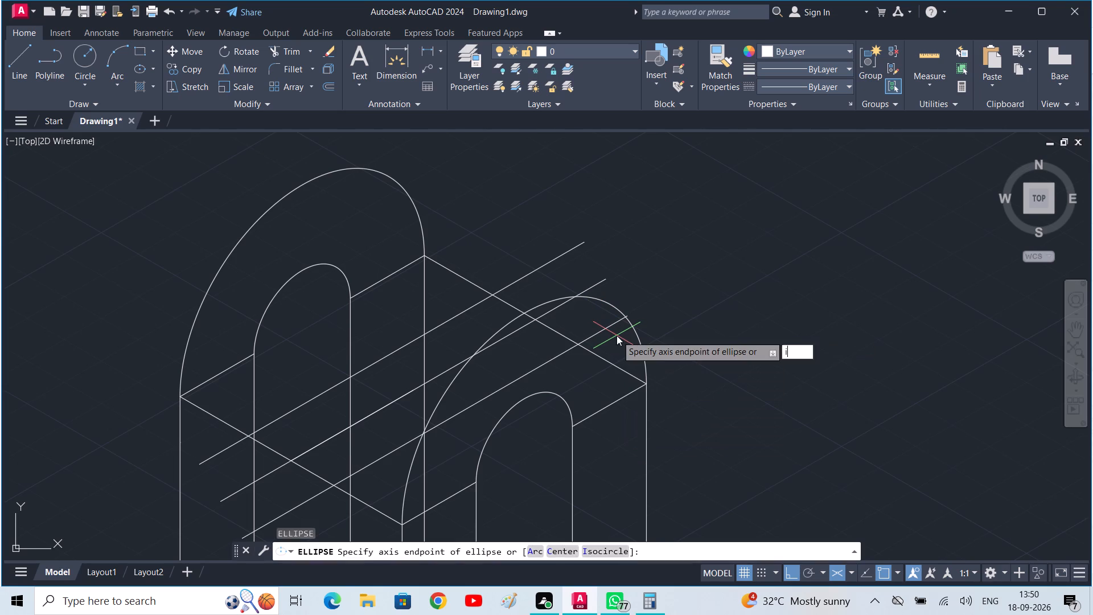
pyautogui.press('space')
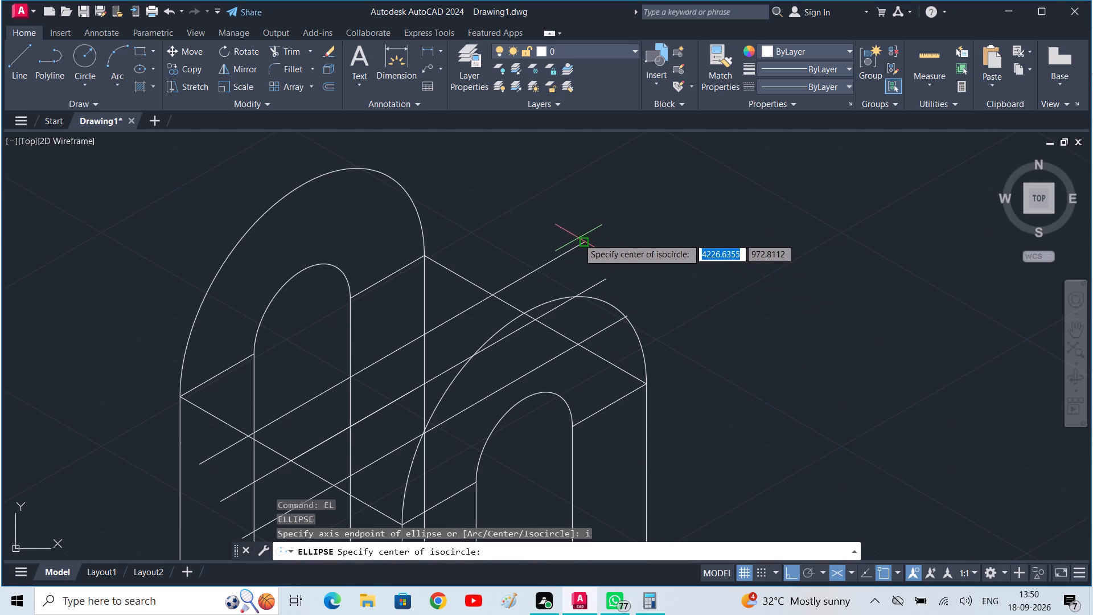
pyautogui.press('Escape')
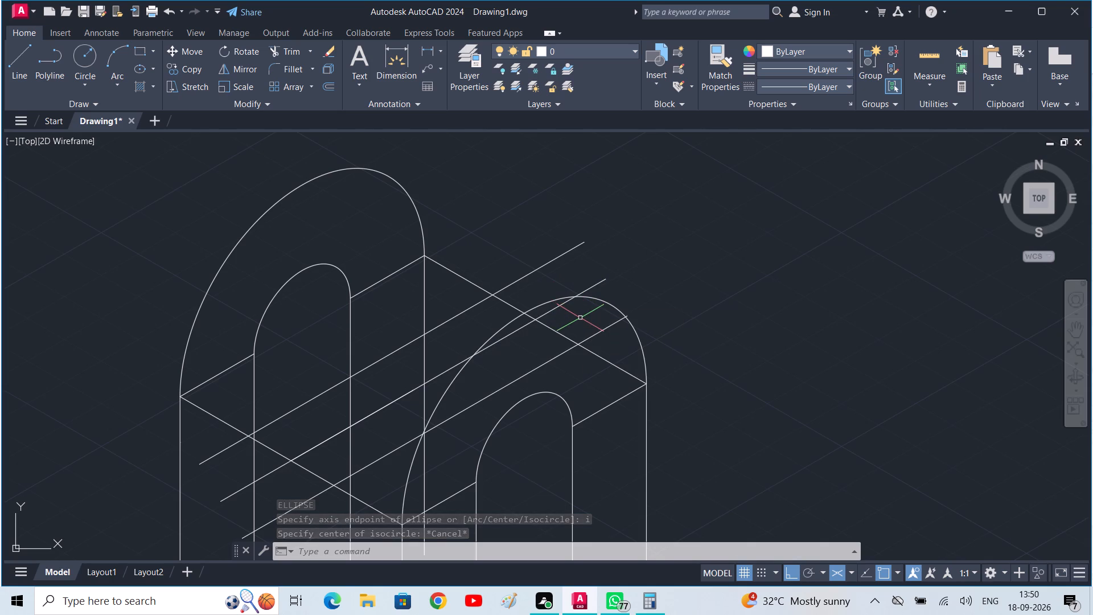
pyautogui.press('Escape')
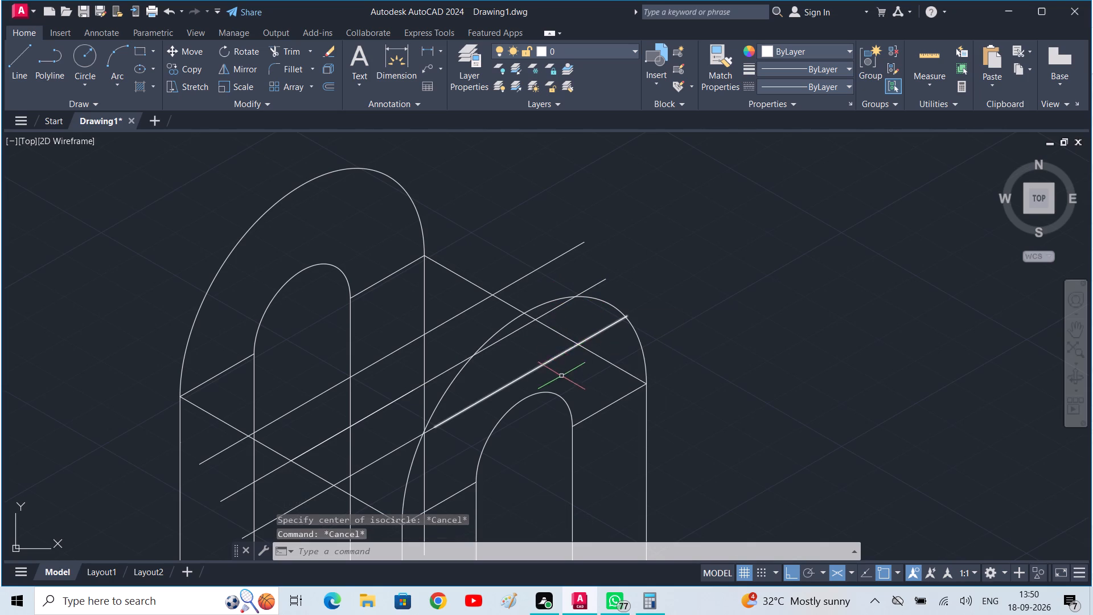
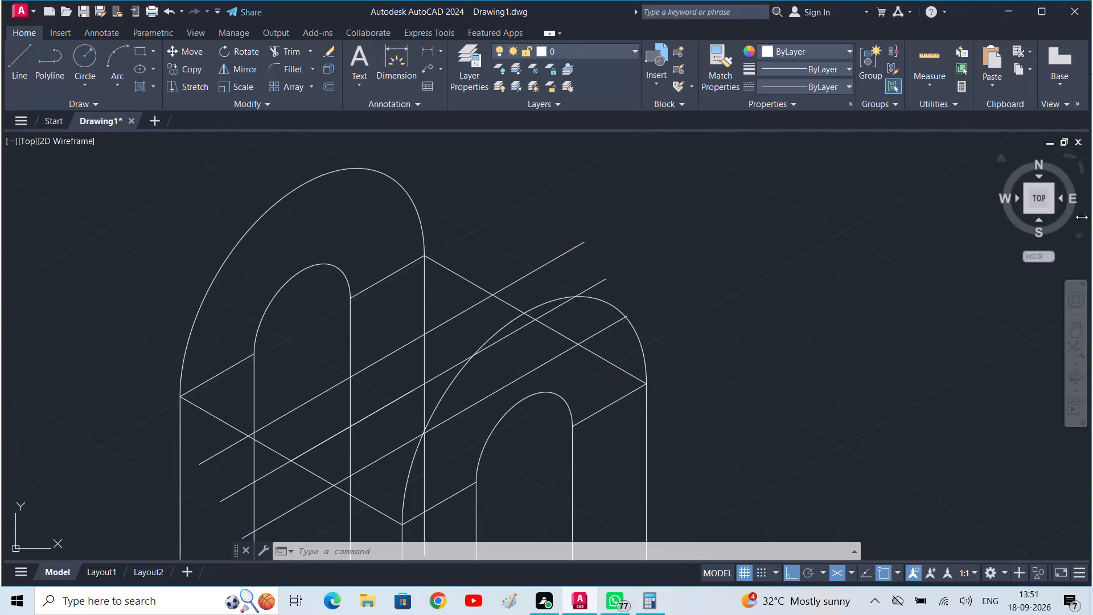
# Delete the central lines and their offset lines crossing the arched part at mid-depth, on both sides of its centre.
pyautogui.click(482, 300)
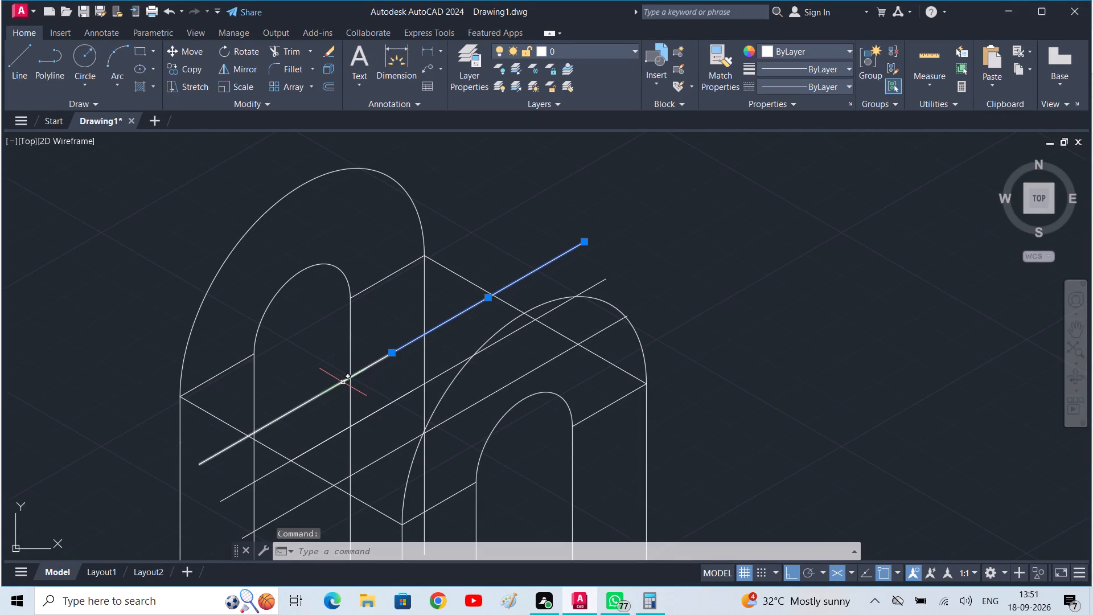
pyautogui.click(345, 382)
pyautogui.click(377, 408)
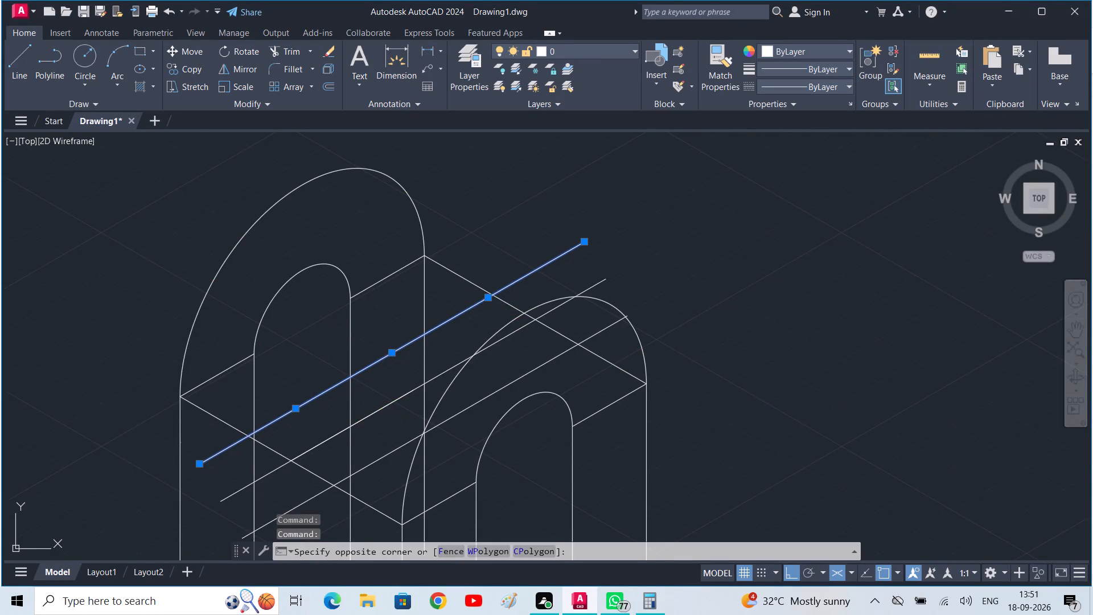
pyautogui.moveTo(395, 393); pyautogui.dragTo(379, 417)
pyautogui.moveTo(403, 373); pyautogui.dragTo(397, 375)
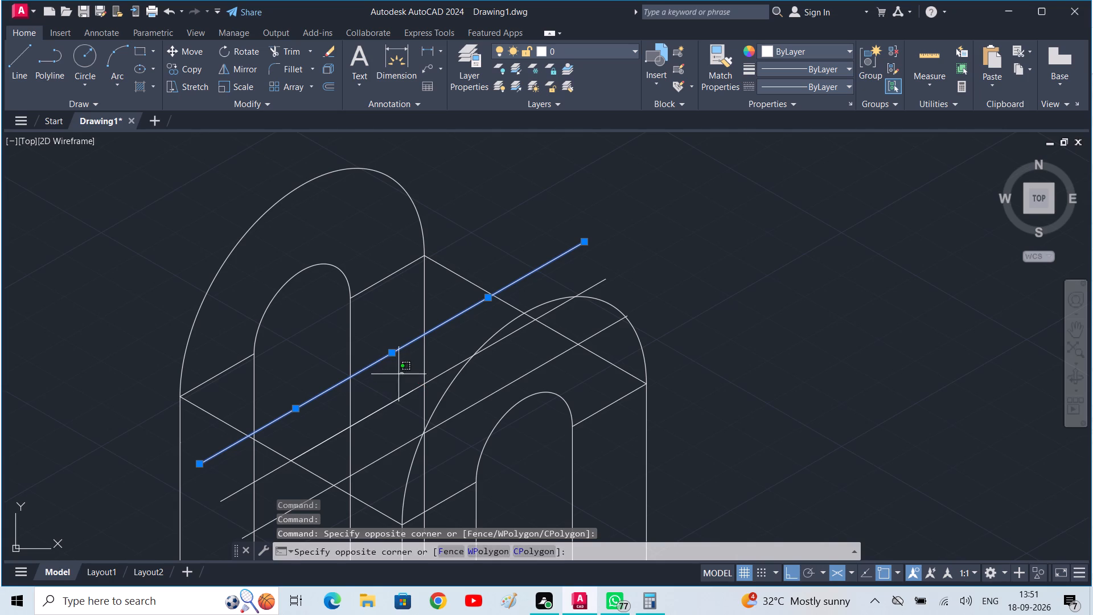
pyautogui.moveTo(397, 375); pyautogui.dragTo(396, 465)
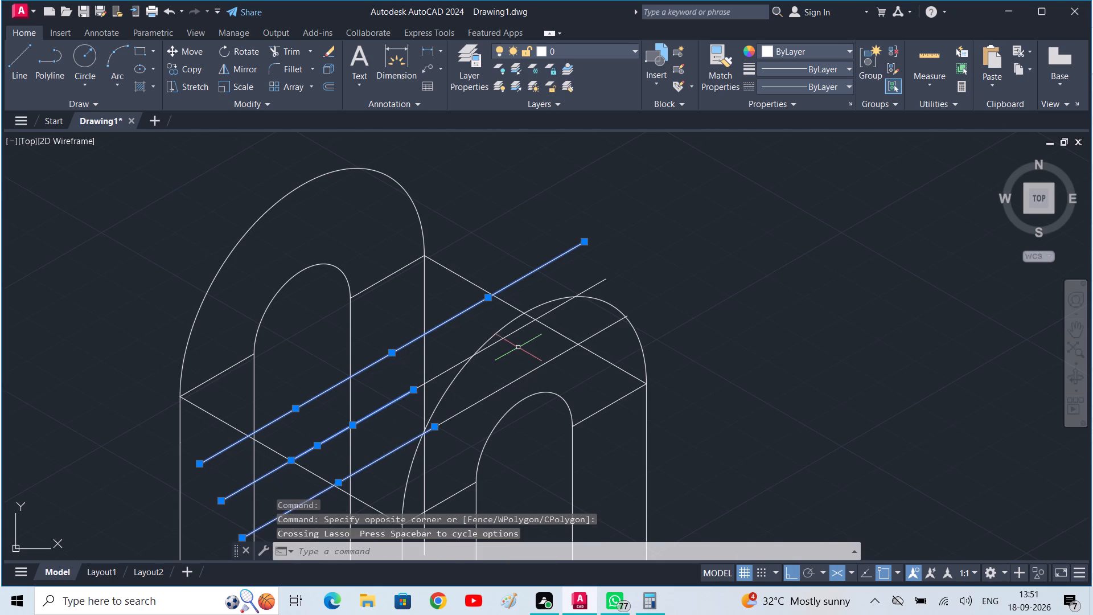
pyautogui.click(518, 329)
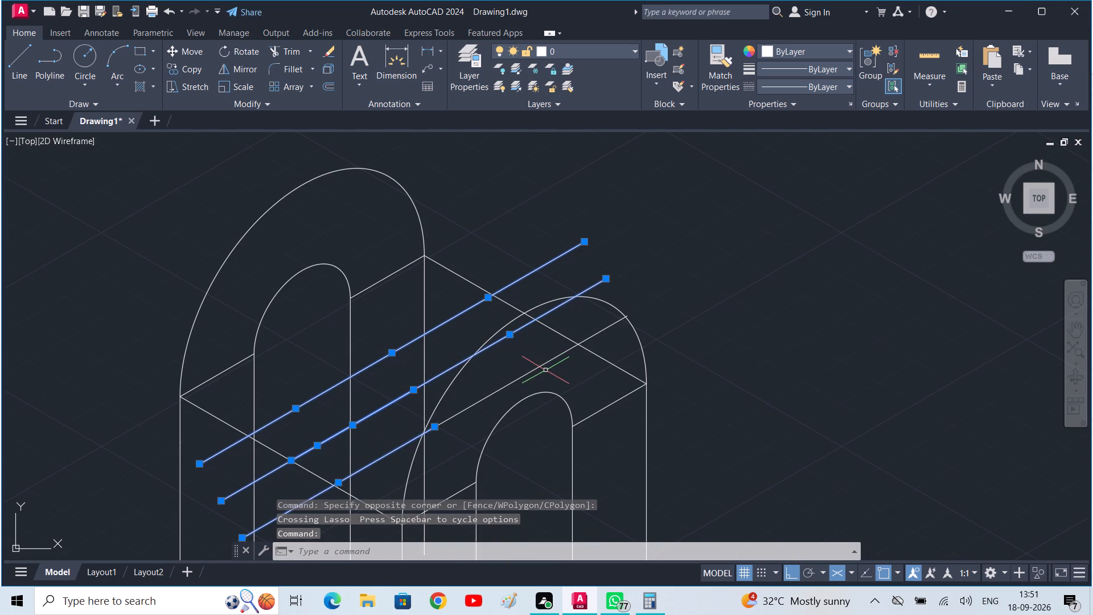
pyautogui.click(542, 366)
pyautogui.press('Delete')
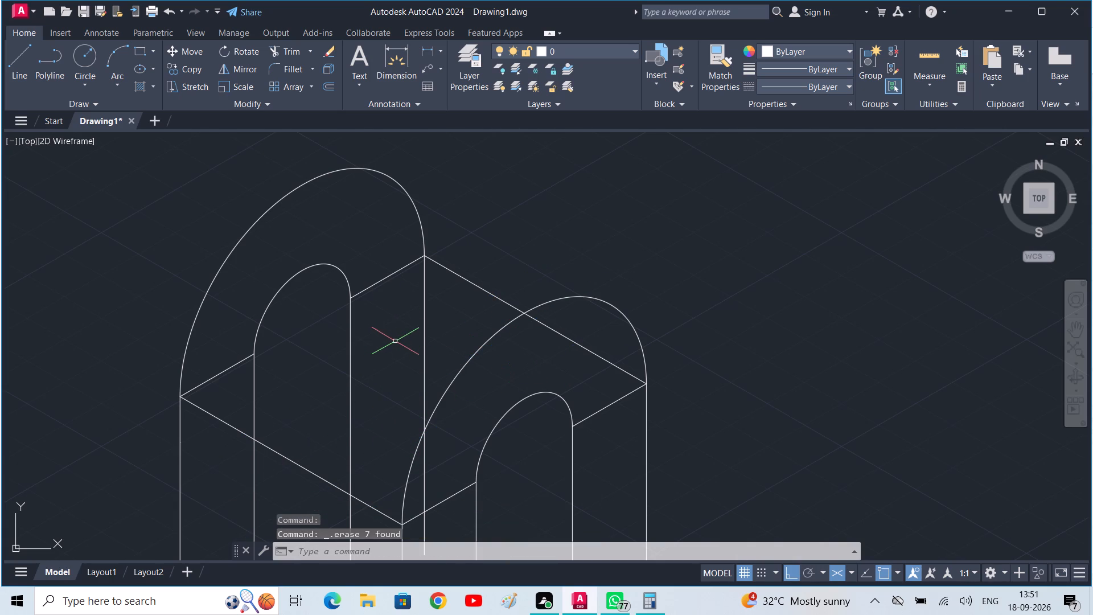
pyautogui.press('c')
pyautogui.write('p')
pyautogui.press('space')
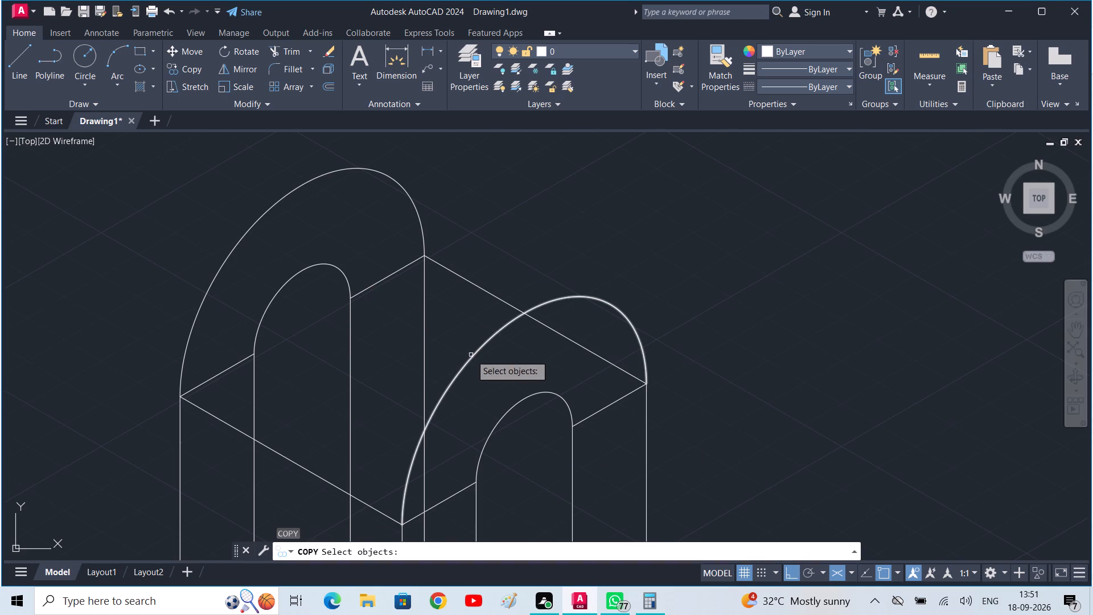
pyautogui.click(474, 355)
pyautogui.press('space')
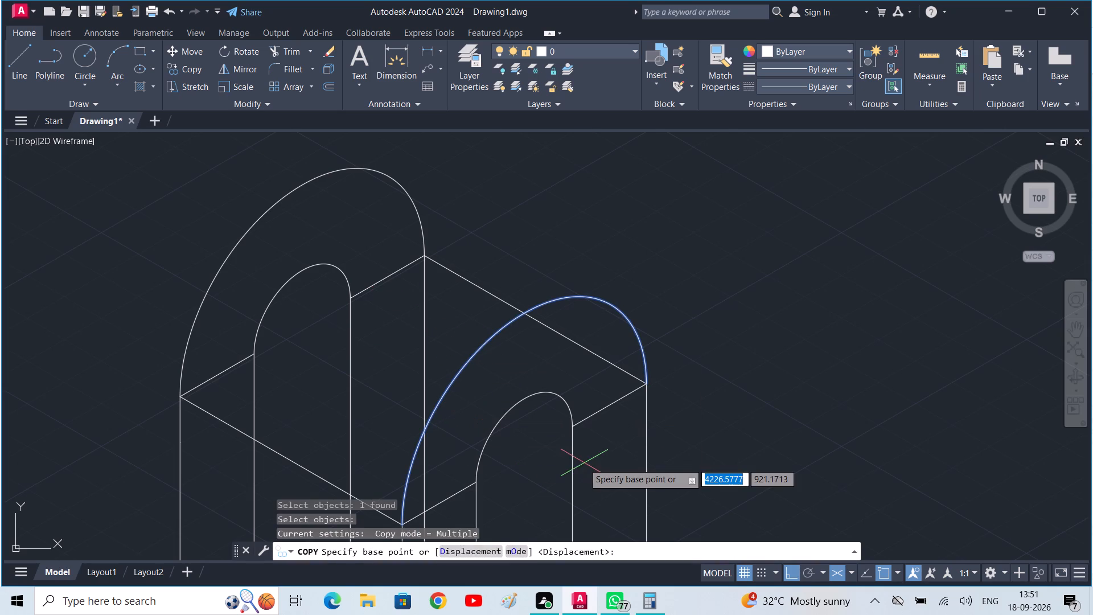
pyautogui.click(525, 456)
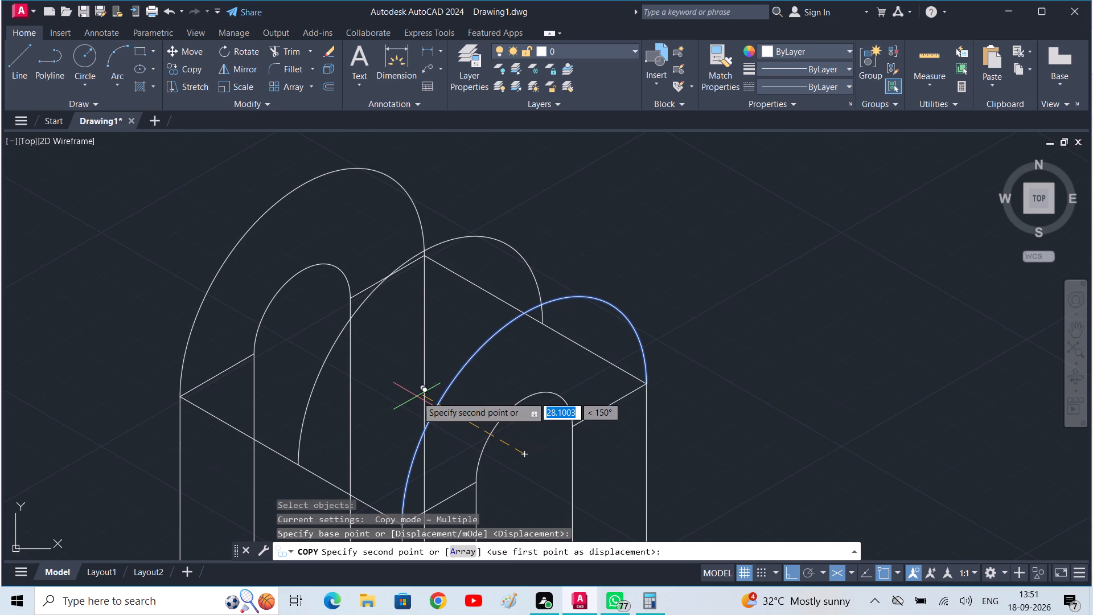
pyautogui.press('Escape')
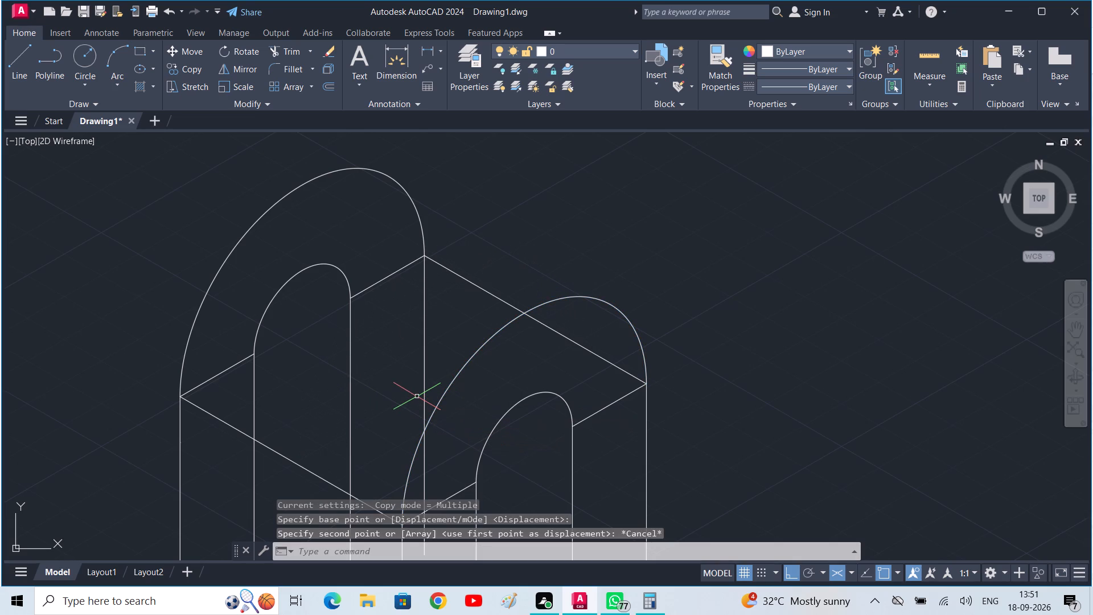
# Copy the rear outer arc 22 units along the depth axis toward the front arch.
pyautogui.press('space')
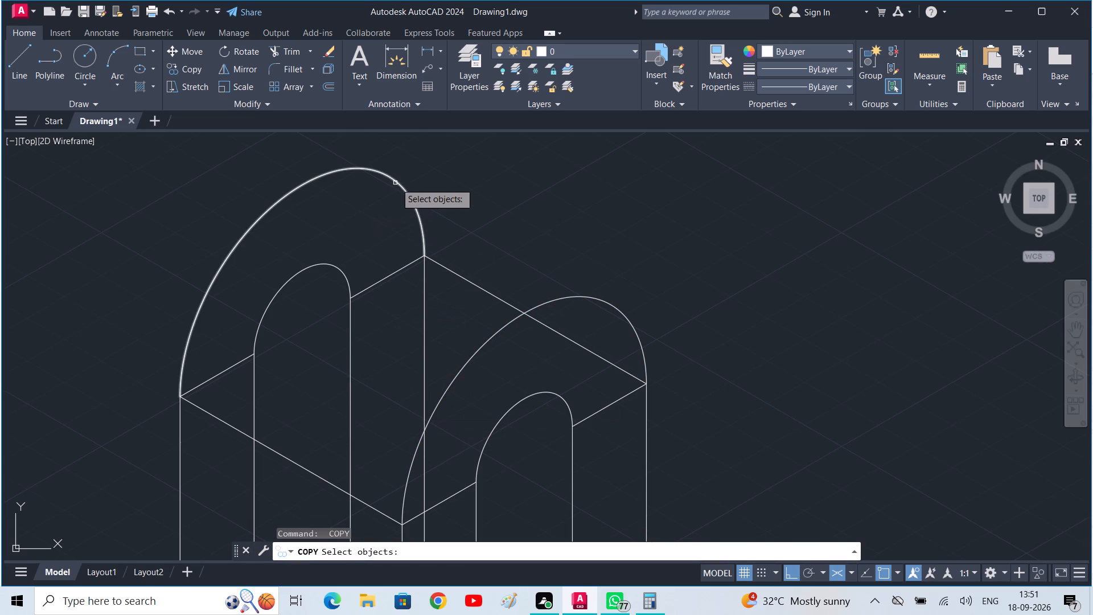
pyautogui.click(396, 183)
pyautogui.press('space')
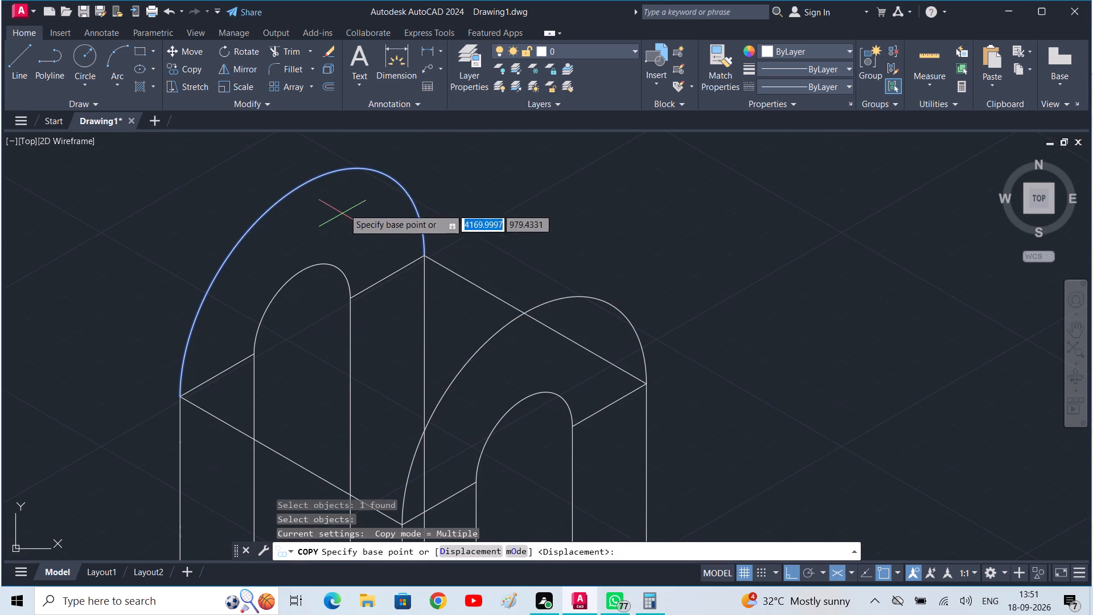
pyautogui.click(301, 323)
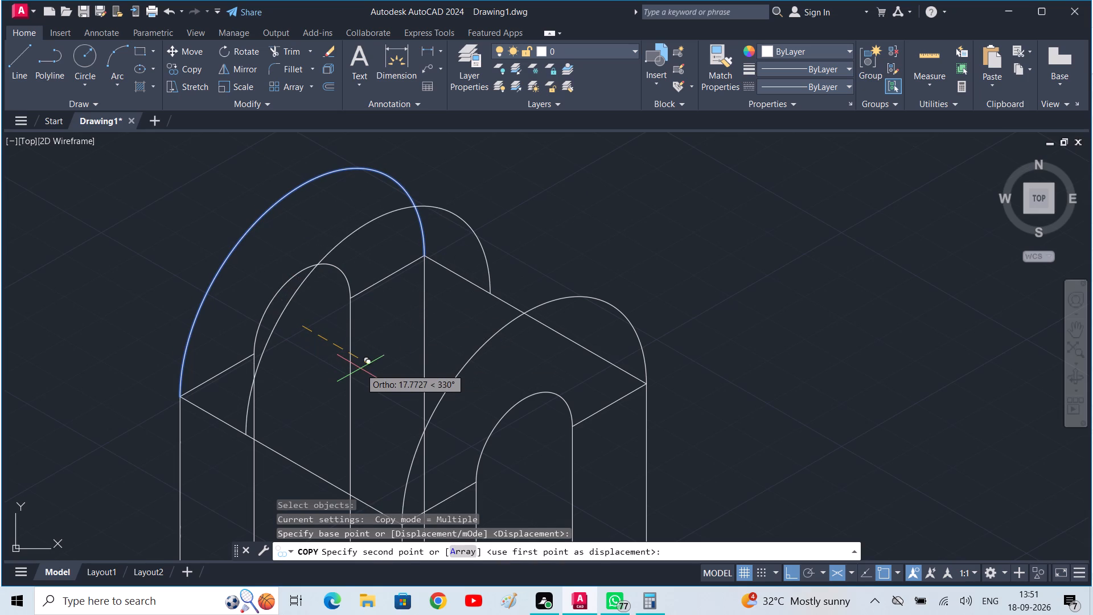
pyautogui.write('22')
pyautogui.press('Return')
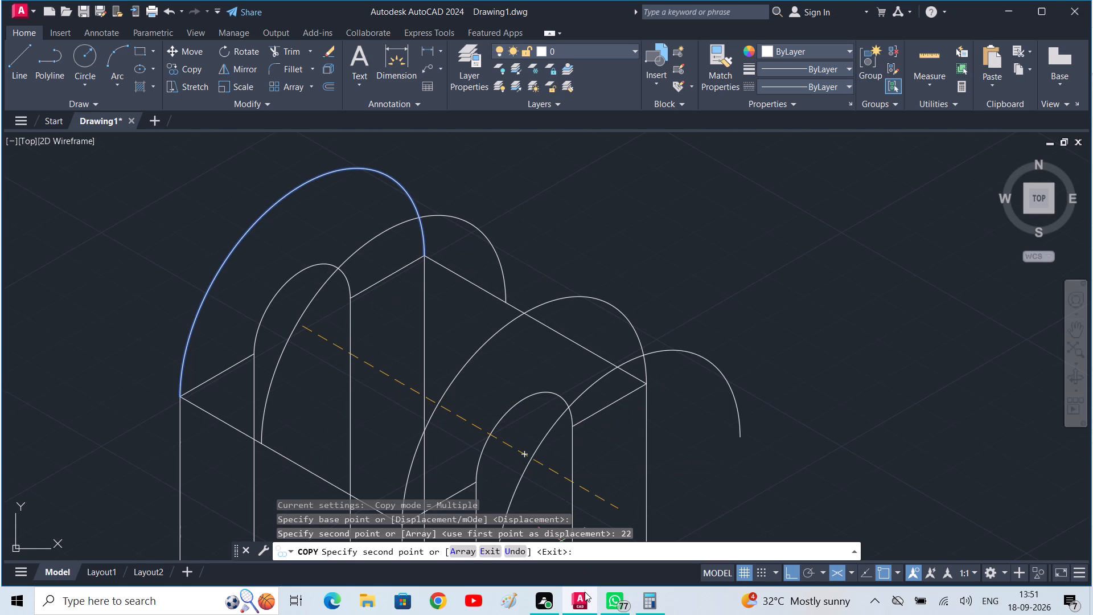
# Switch to Calculator, clear the previous entry, and calculate 22 + 26 for the second copy distance.
pyautogui.click(655, 608)
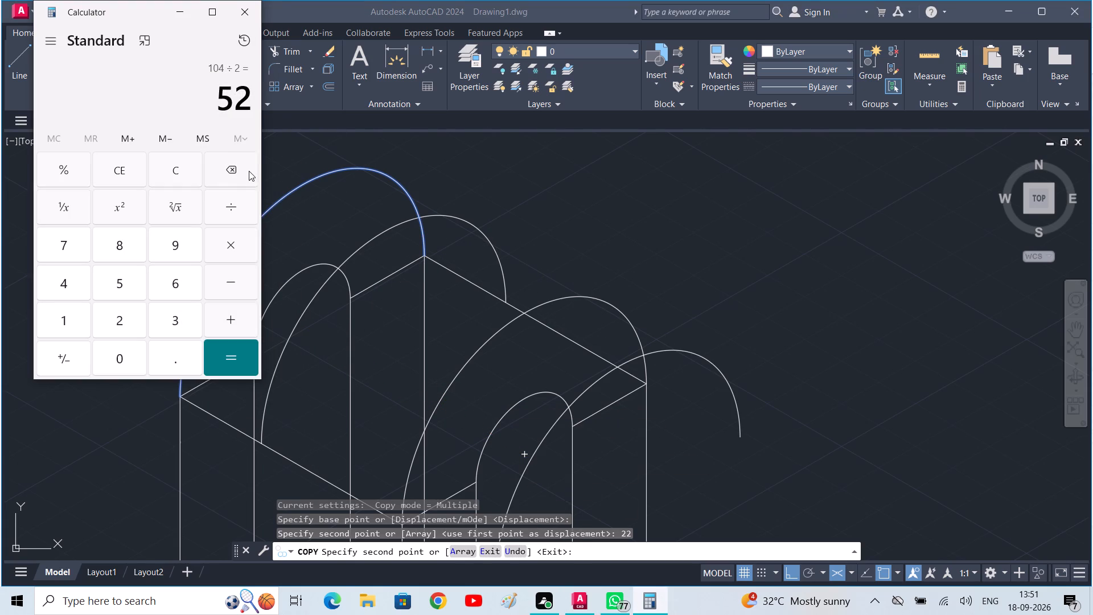
pyautogui.click(242, 170)
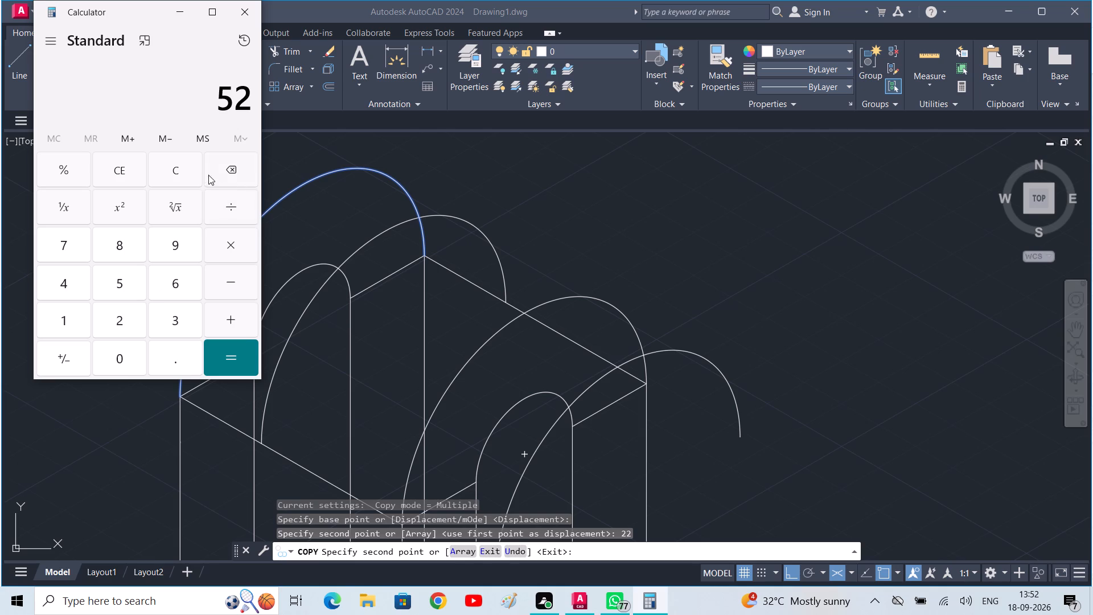
pyautogui.click(219, 170)
pyautogui.doubleClick(227, 166)
pyautogui.click(183, 174)
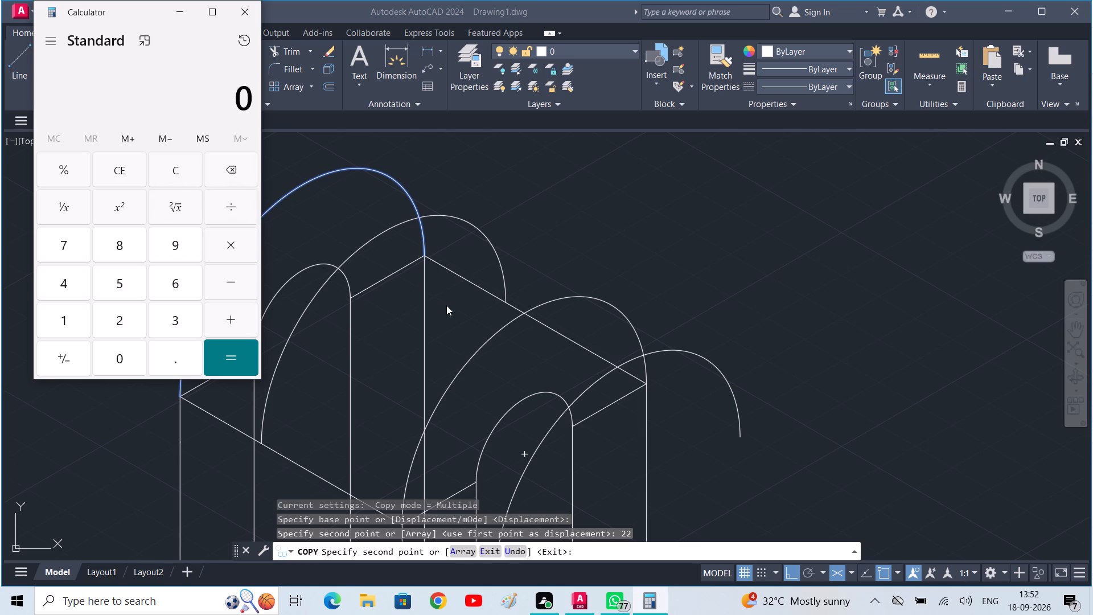
pyautogui.doubleClick(112, 321)
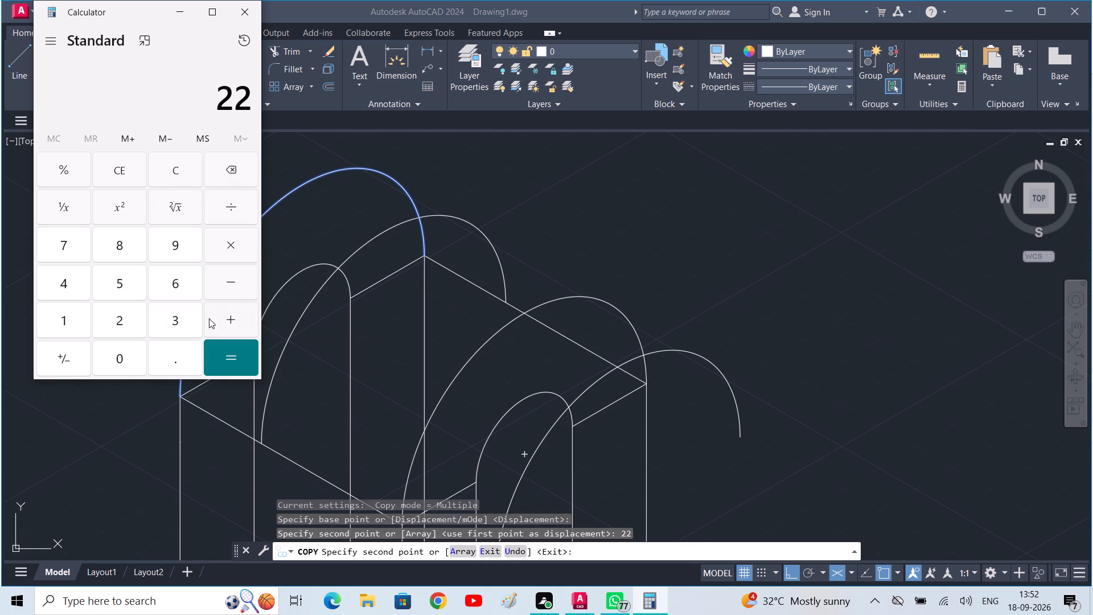
pyautogui.click(225, 313)
pyautogui.click(115, 327)
pyautogui.click(175, 279)
pyautogui.click(230, 352)
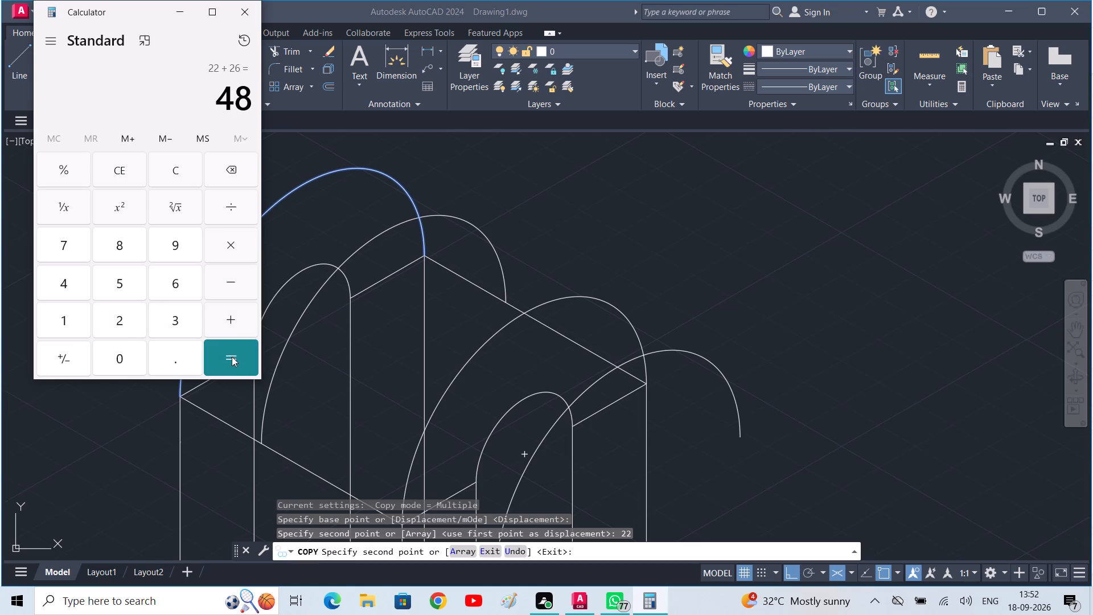
pyautogui.click(178, 13)
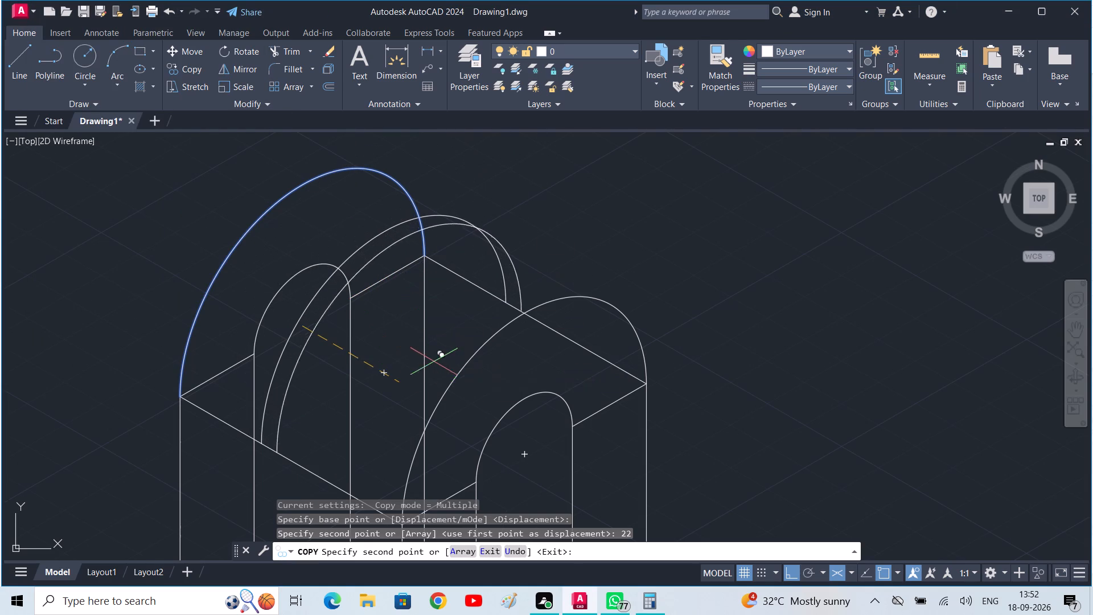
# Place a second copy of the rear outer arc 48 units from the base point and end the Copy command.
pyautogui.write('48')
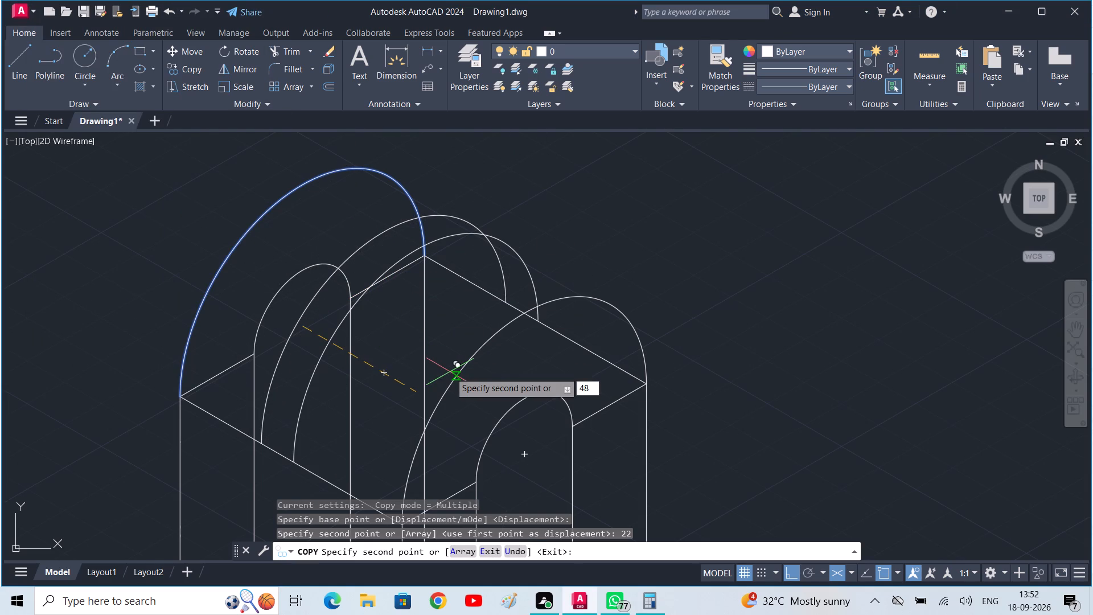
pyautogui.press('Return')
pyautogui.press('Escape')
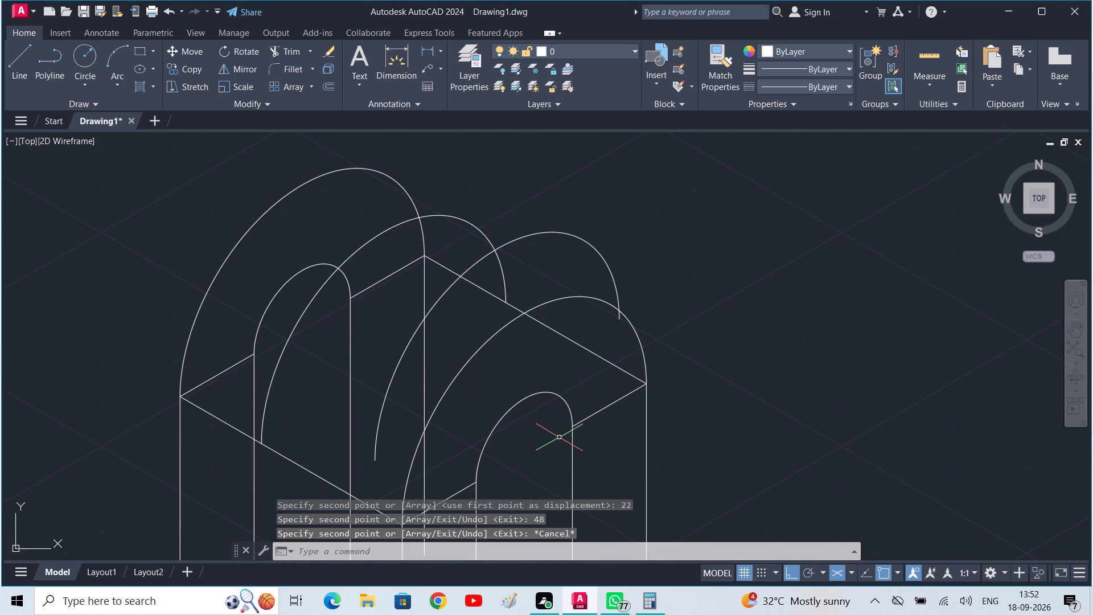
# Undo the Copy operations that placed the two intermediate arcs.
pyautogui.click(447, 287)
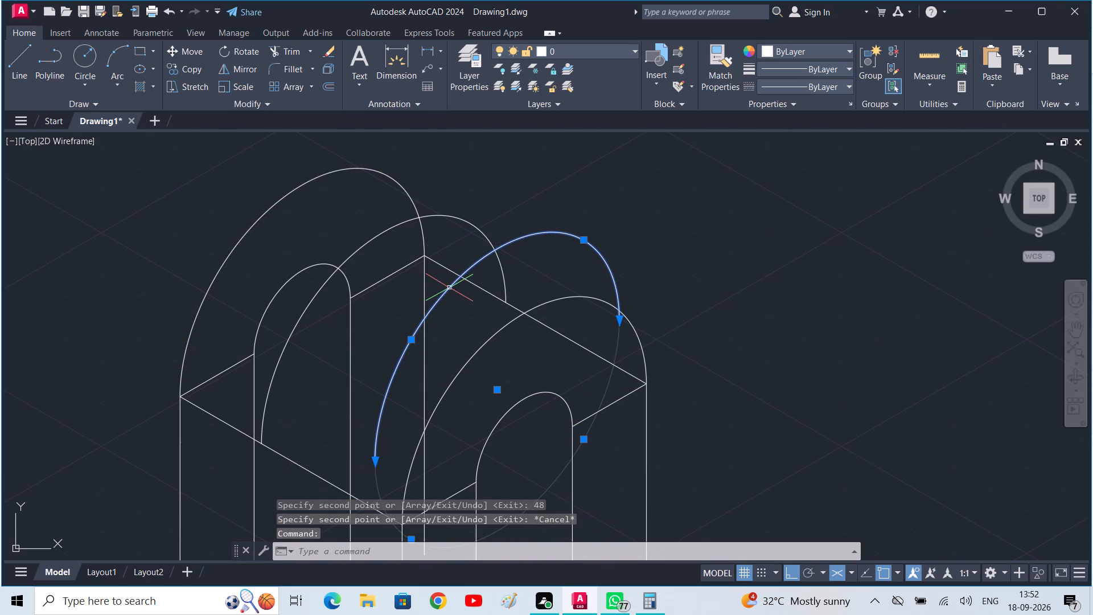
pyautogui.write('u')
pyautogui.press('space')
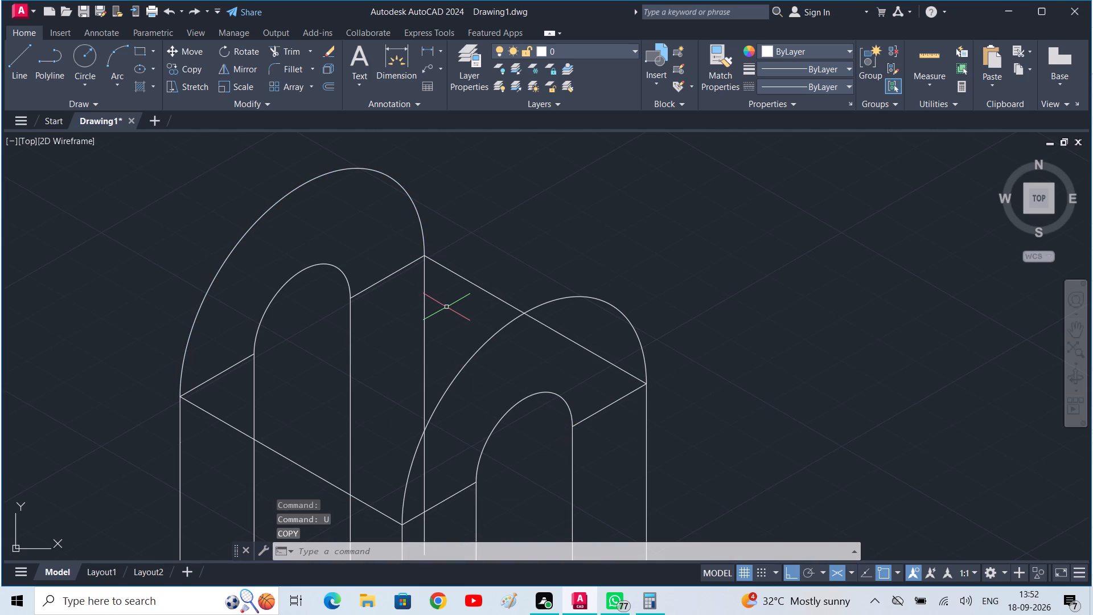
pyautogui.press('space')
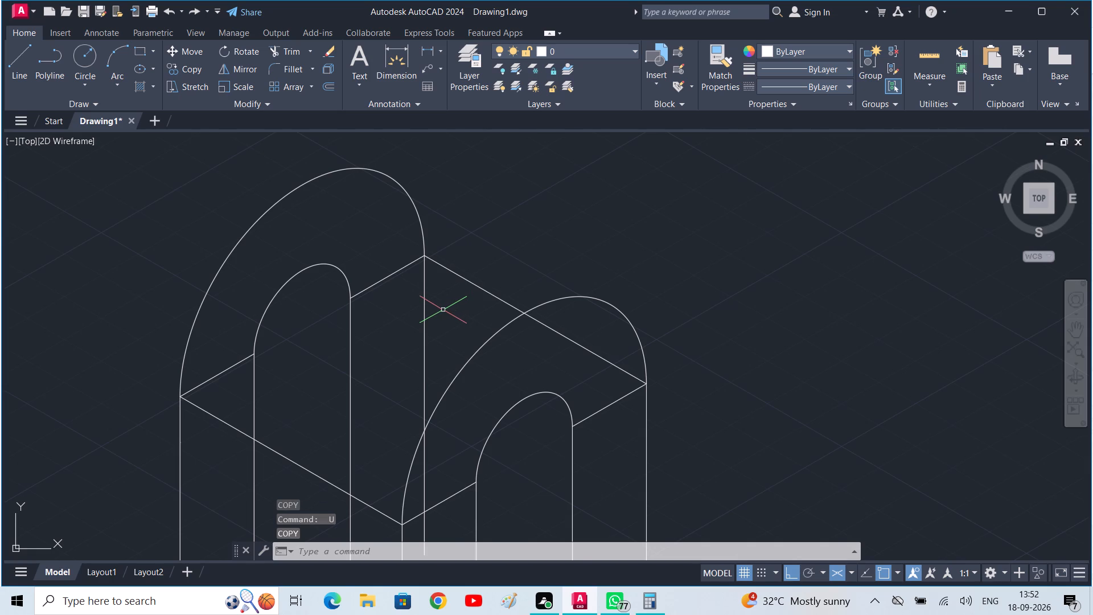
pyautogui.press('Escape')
# Copy the rear outer arc 22 units along the depth axis toward the front, undoing and redoing the copy to align it.
pyautogui.press('c')
pyautogui.write('o')
pyautogui.press('space')
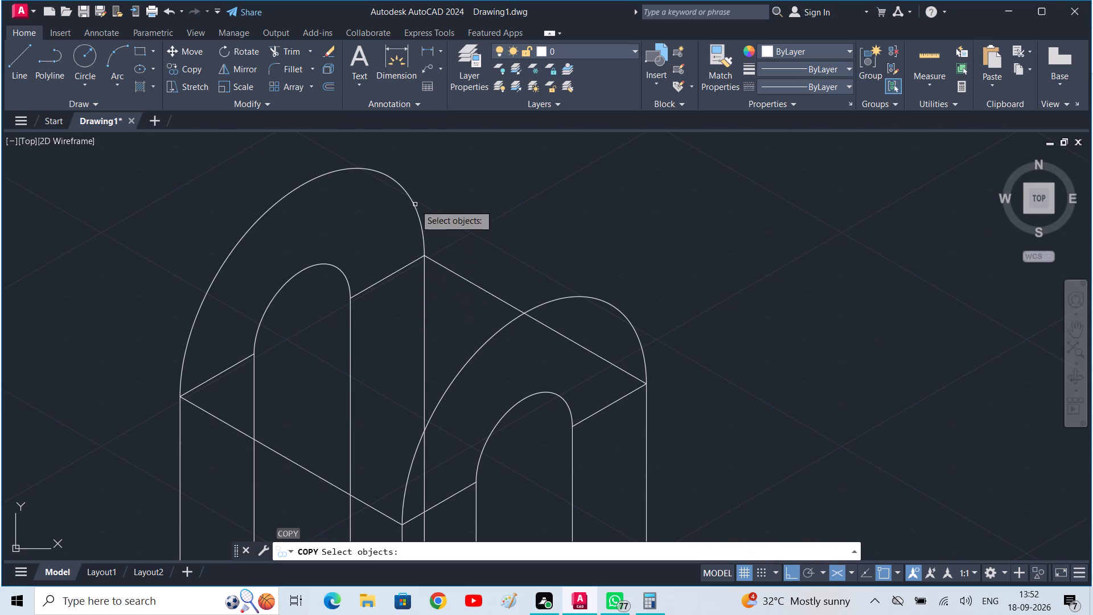
pyautogui.click(414, 204)
pyautogui.press('space')
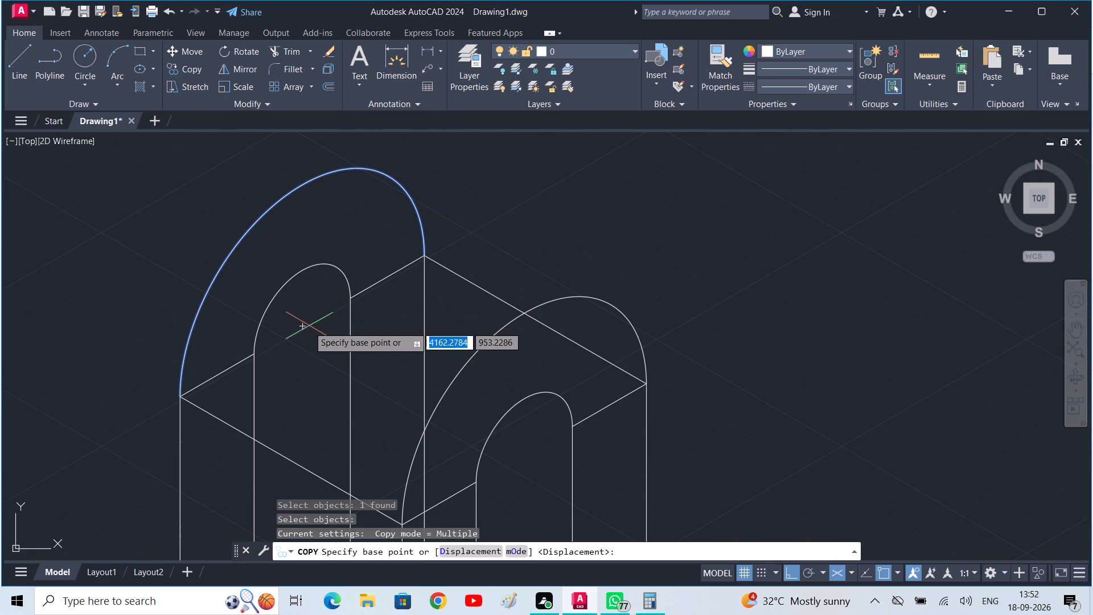
pyautogui.click(303, 328)
pyautogui.write('22')
pyautogui.press('Return')
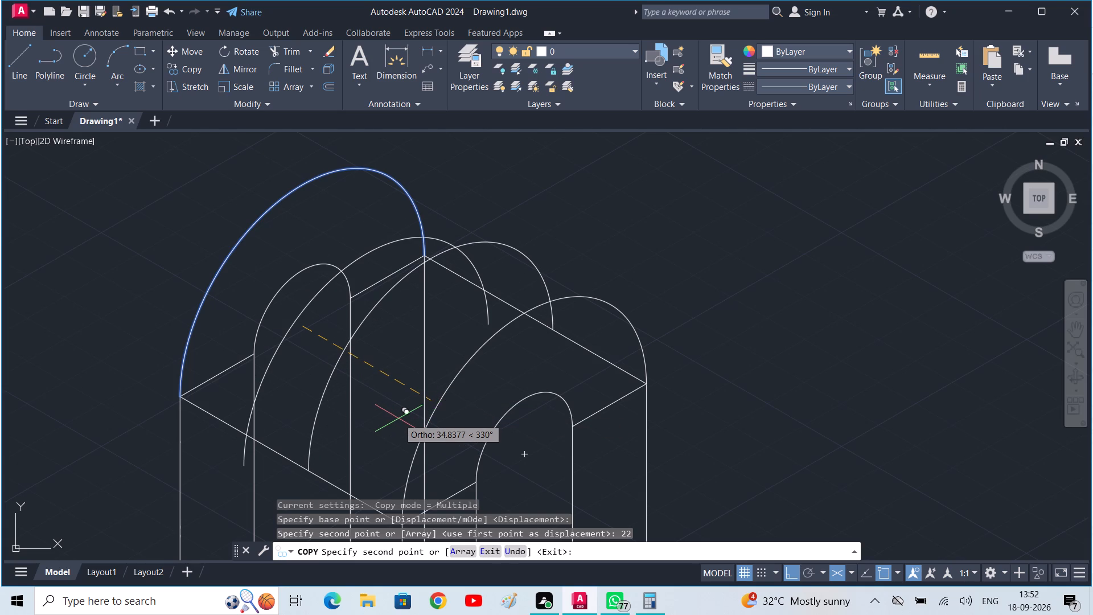
pyautogui.write('u')
pyautogui.press('space')
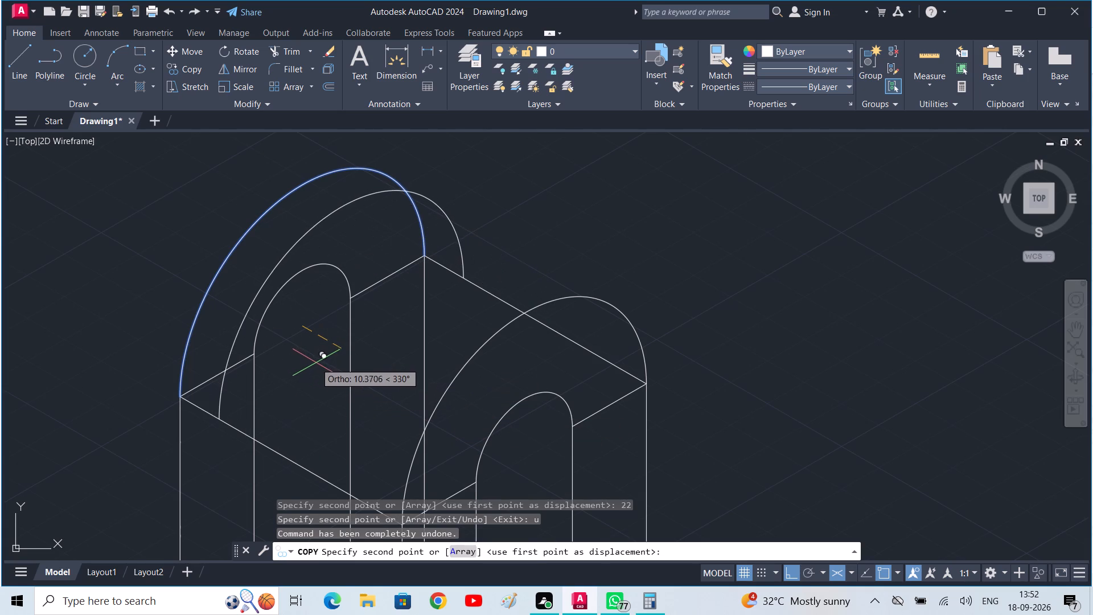
pyautogui.write('22')
pyautogui.press('Return')
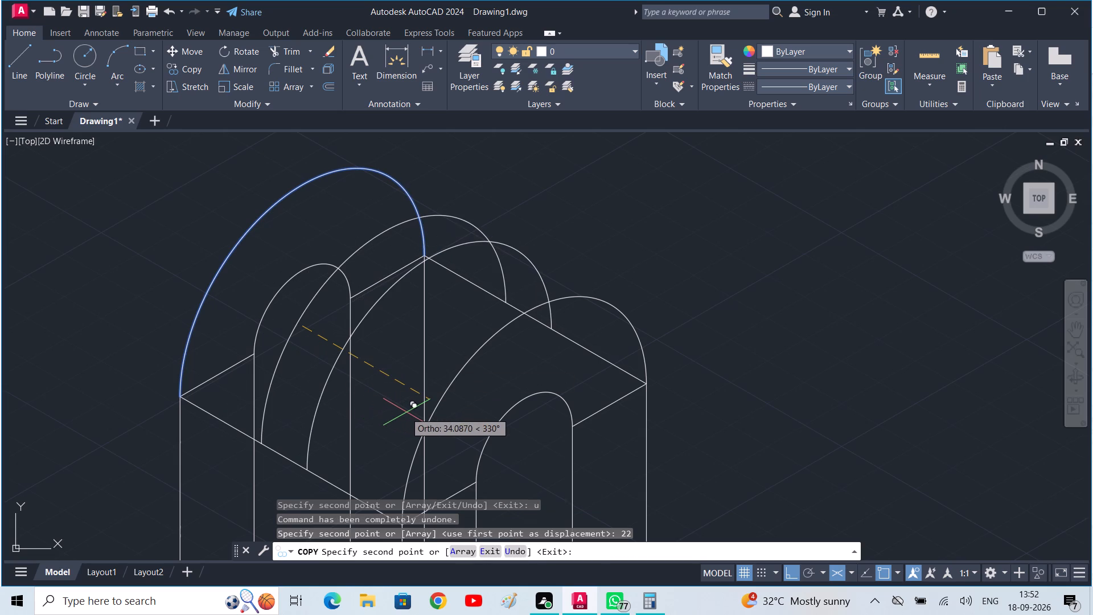
# Place a second copy of the rear outer arc 48 units along the depth axis from the same base point.
pyautogui.write('48')
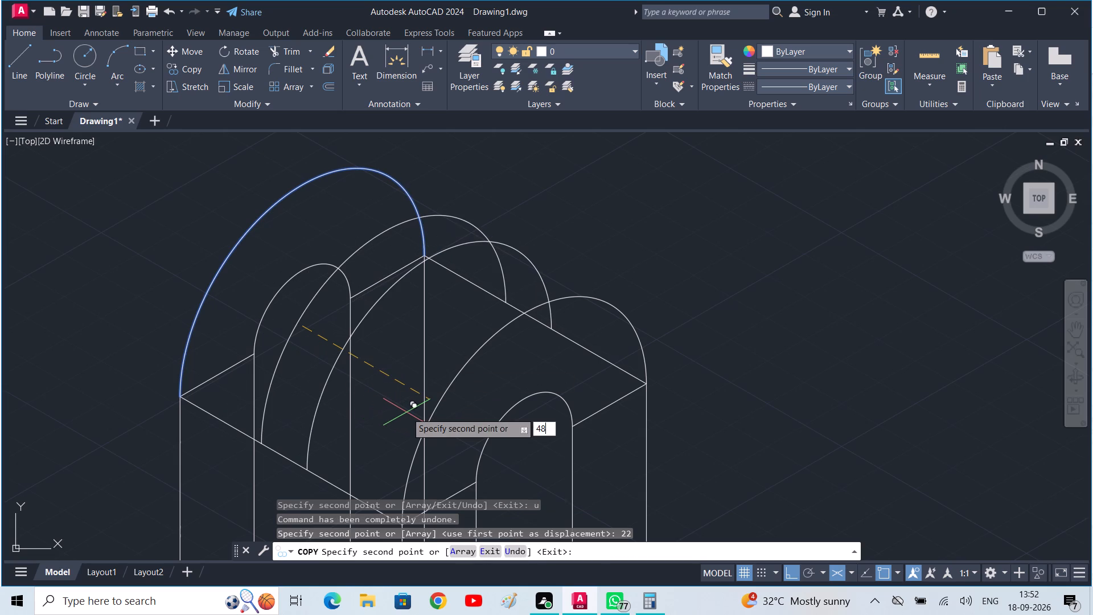
pyautogui.press('Return')
pyautogui.press('space')
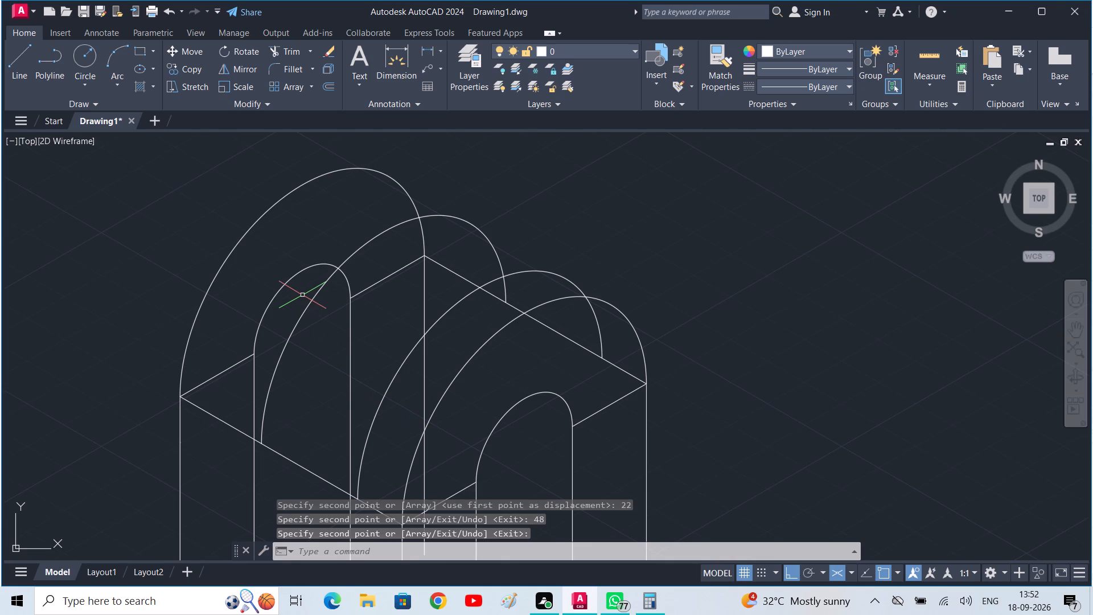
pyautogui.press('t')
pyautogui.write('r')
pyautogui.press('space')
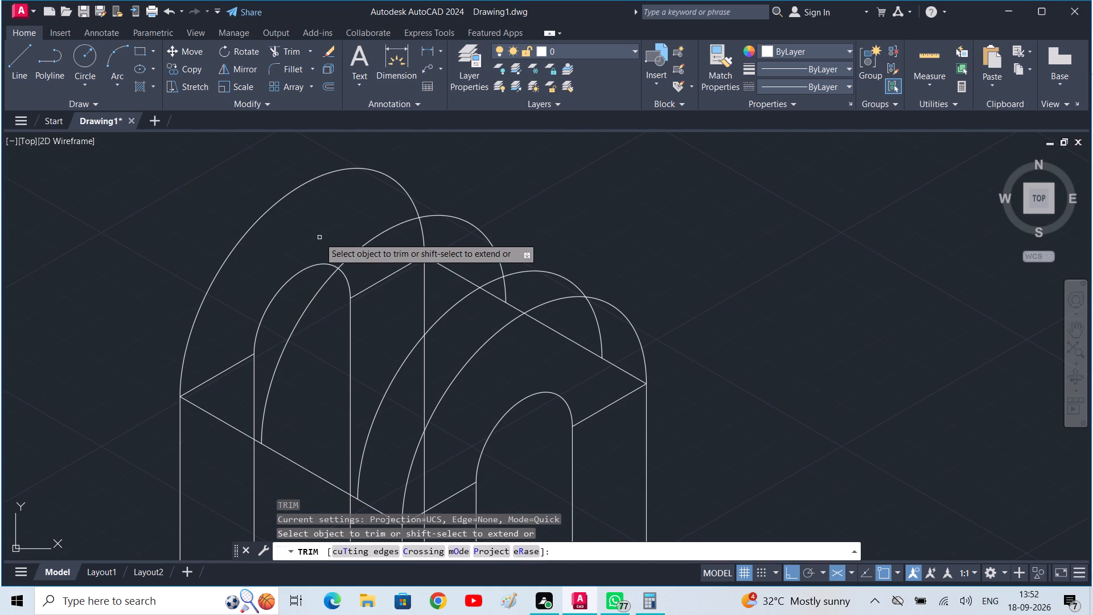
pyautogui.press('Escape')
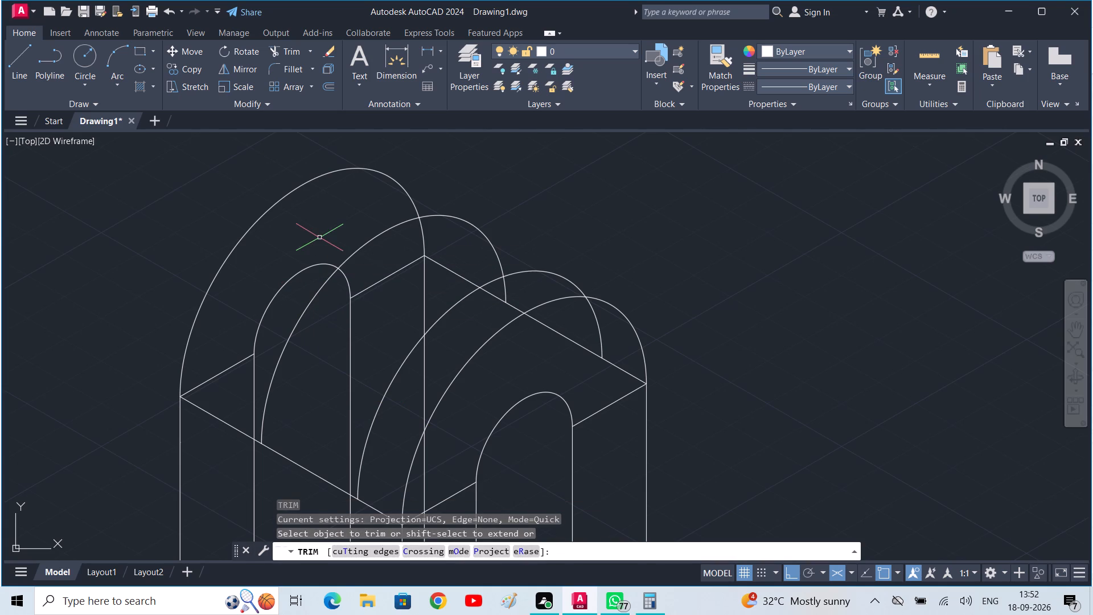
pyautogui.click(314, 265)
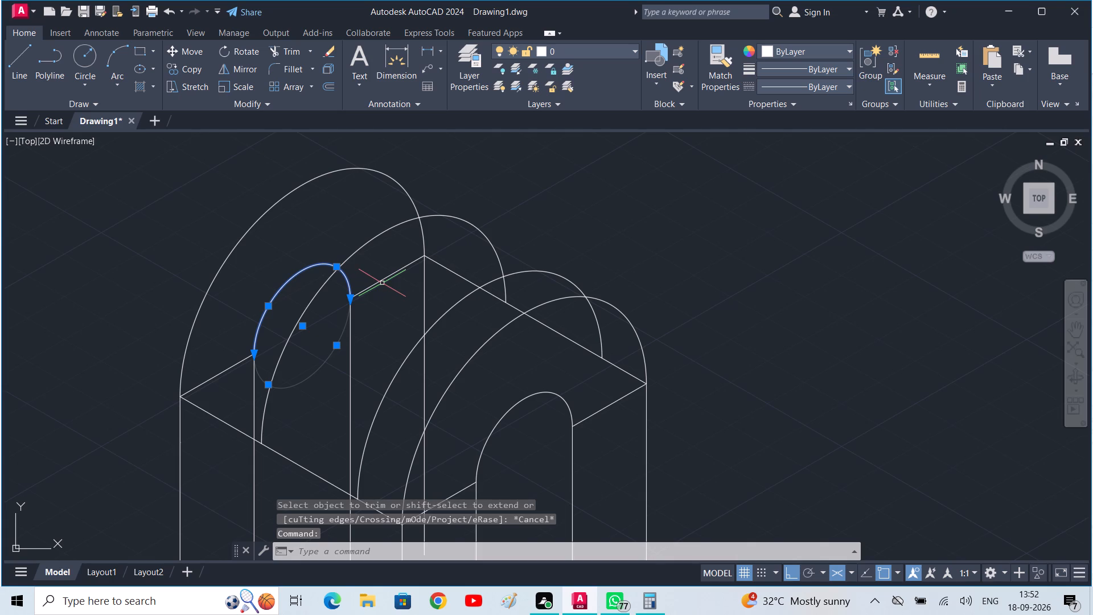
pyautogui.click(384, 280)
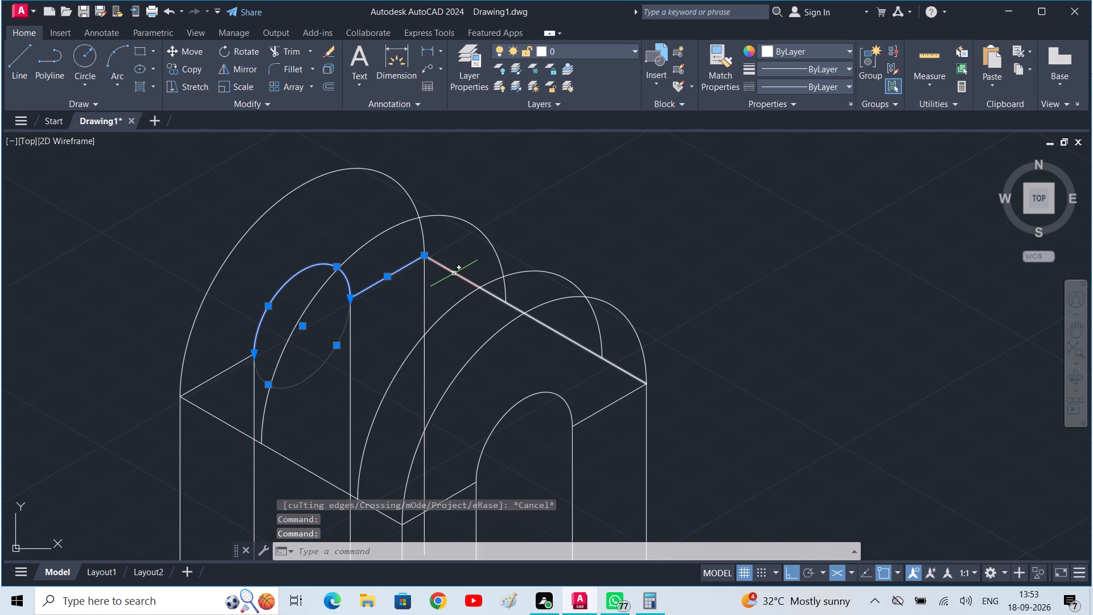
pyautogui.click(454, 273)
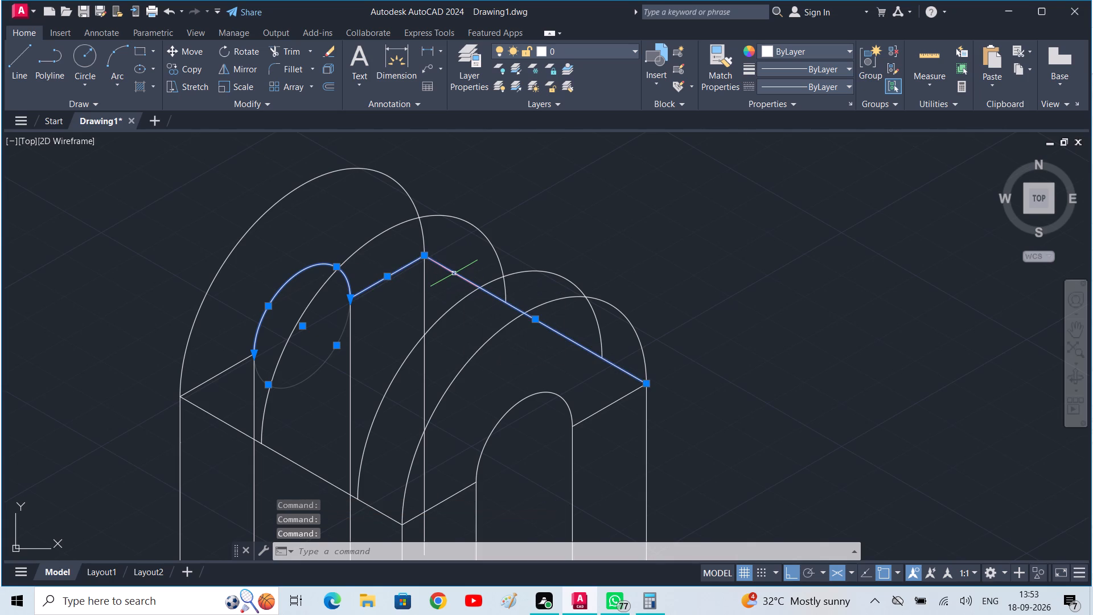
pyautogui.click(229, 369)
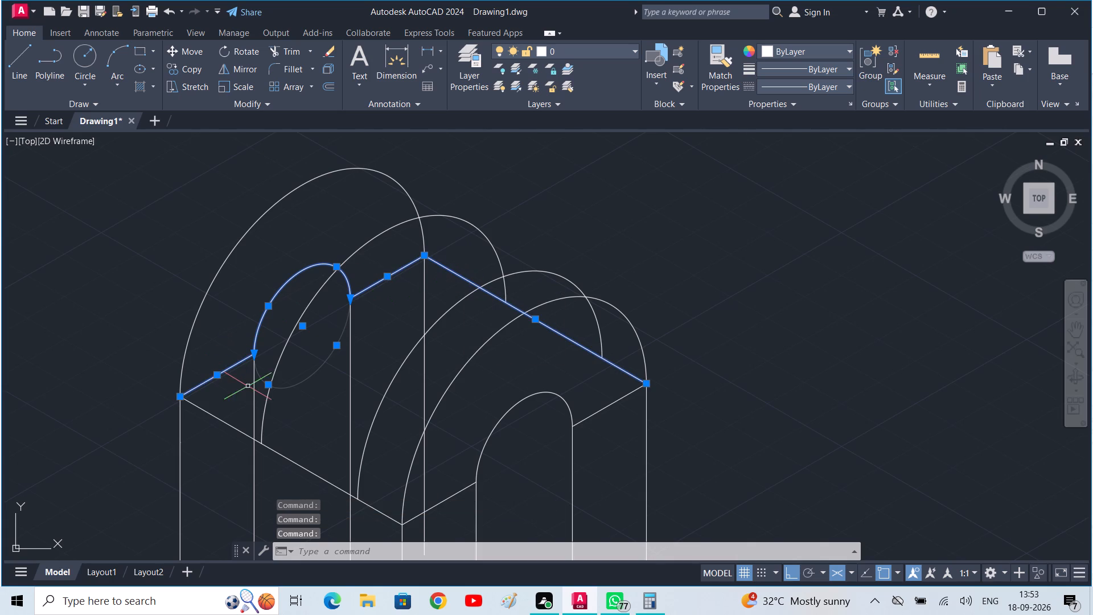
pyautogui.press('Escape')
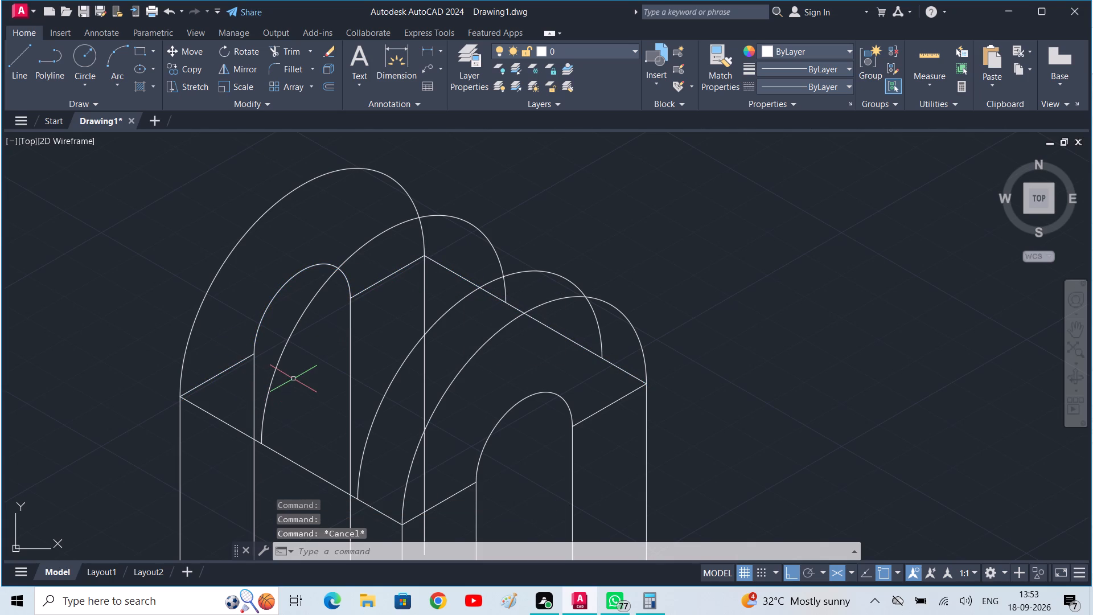
# Delete the rear slot arc, the two short rear edges beside it and the far-side depth edge at the arch's base.
pyautogui.click(237, 363)
pyautogui.click(269, 306)
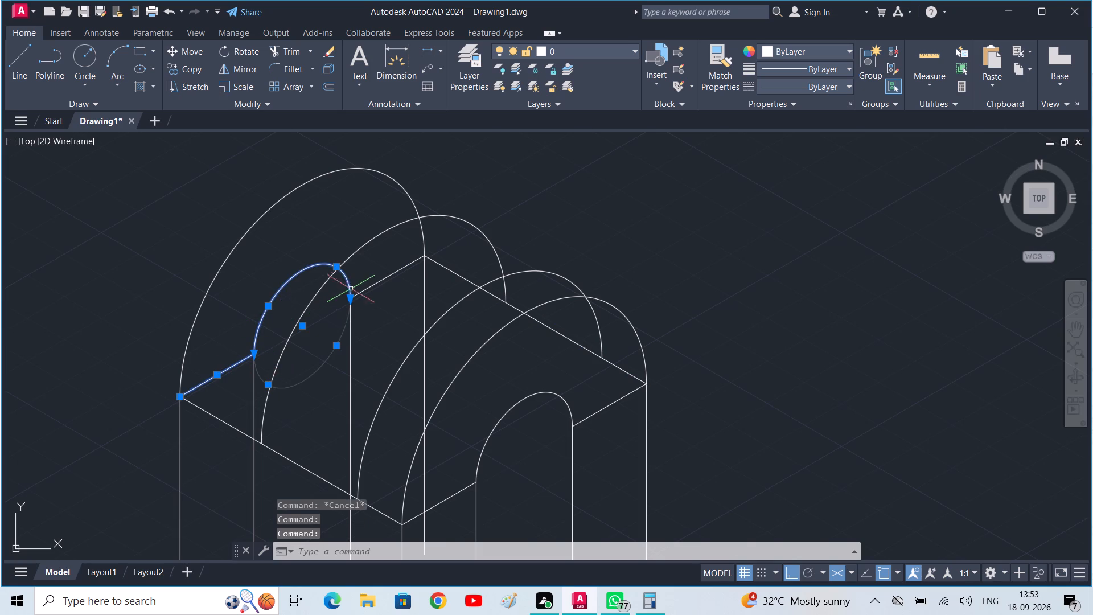
pyautogui.click(394, 273)
pyautogui.click(459, 275)
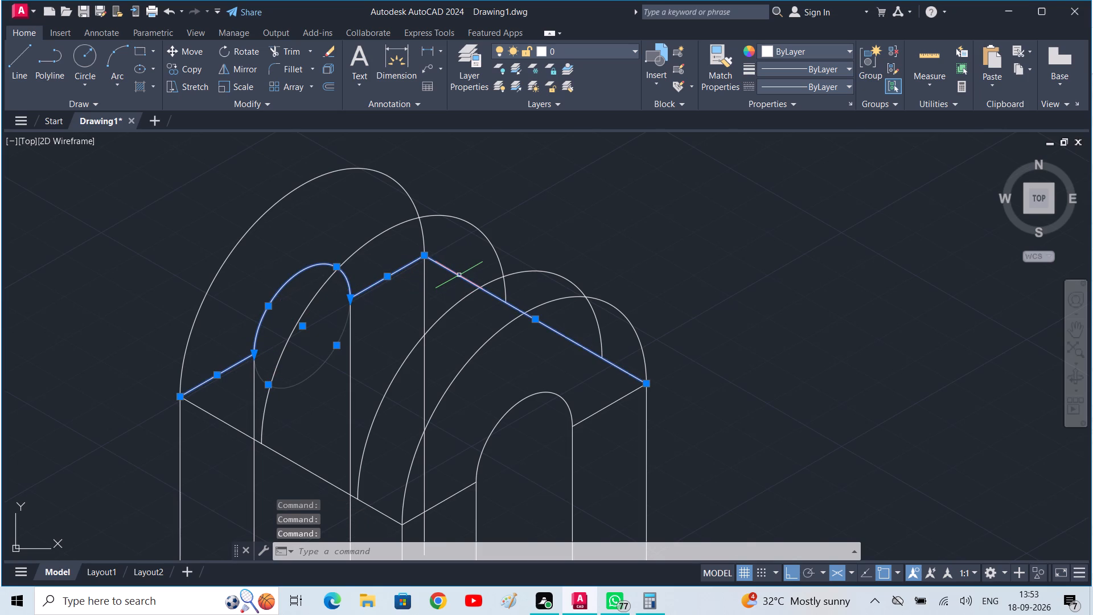
pyautogui.press('Delete')
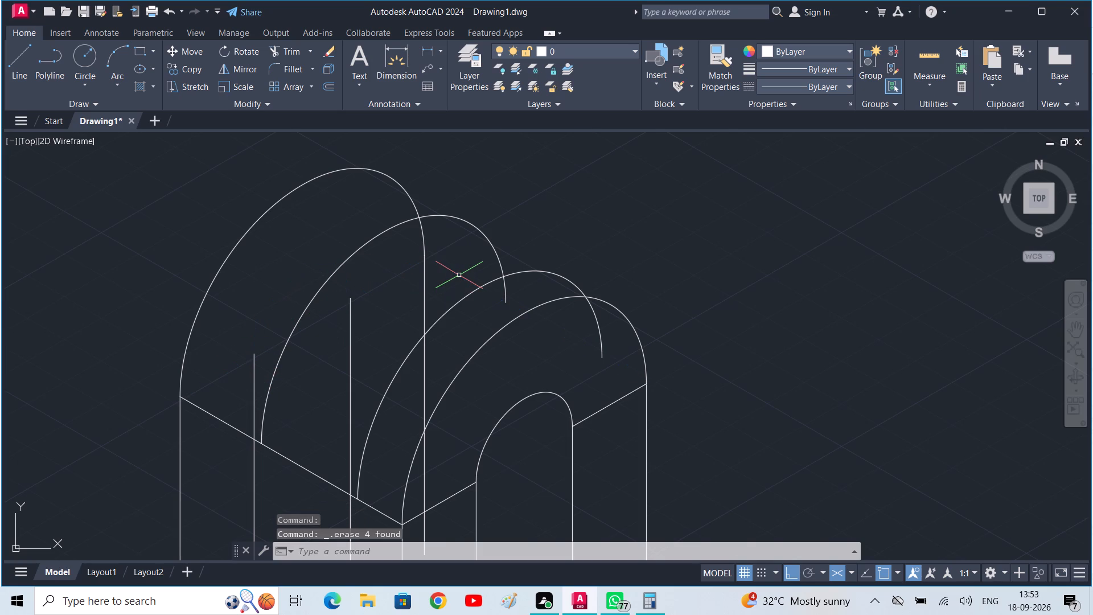
# Delete the two hidden vertical lines of the rear slot.
pyautogui.scroll(-1, 361, 340)
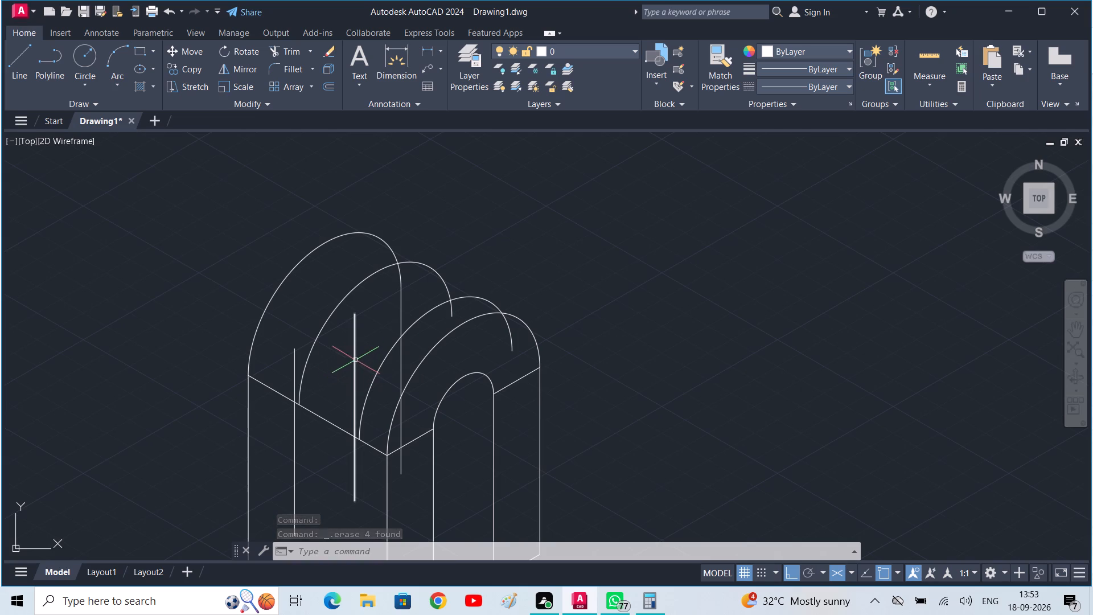
pyautogui.click(355, 360)
pyautogui.click(287, 374)
pyautogui.click(294, 374)
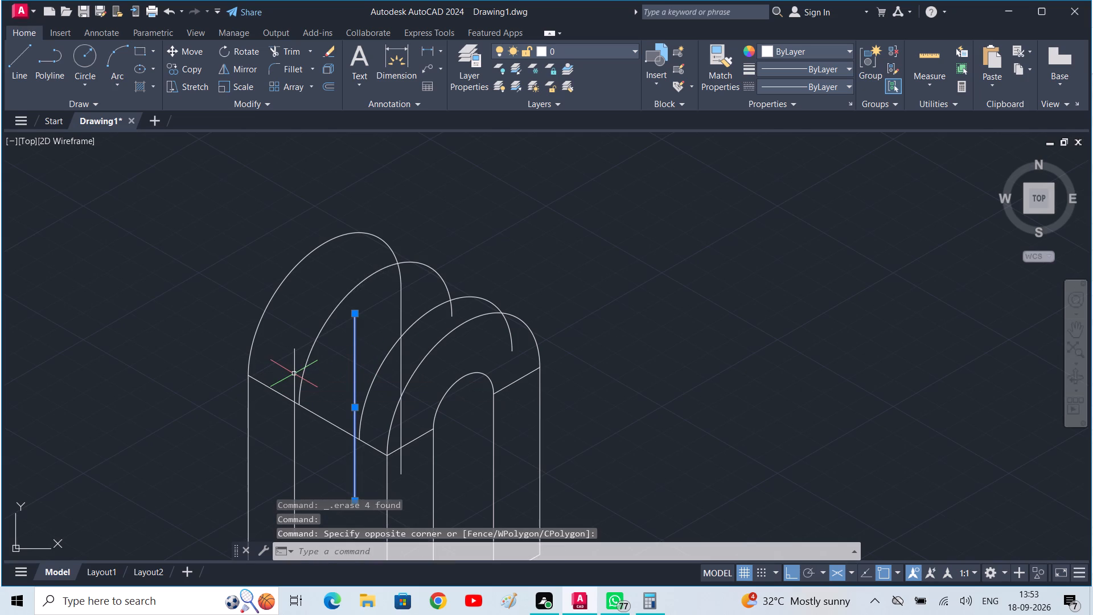
pyautogui.click(294, 374)
pyautogui.click(295, 374)
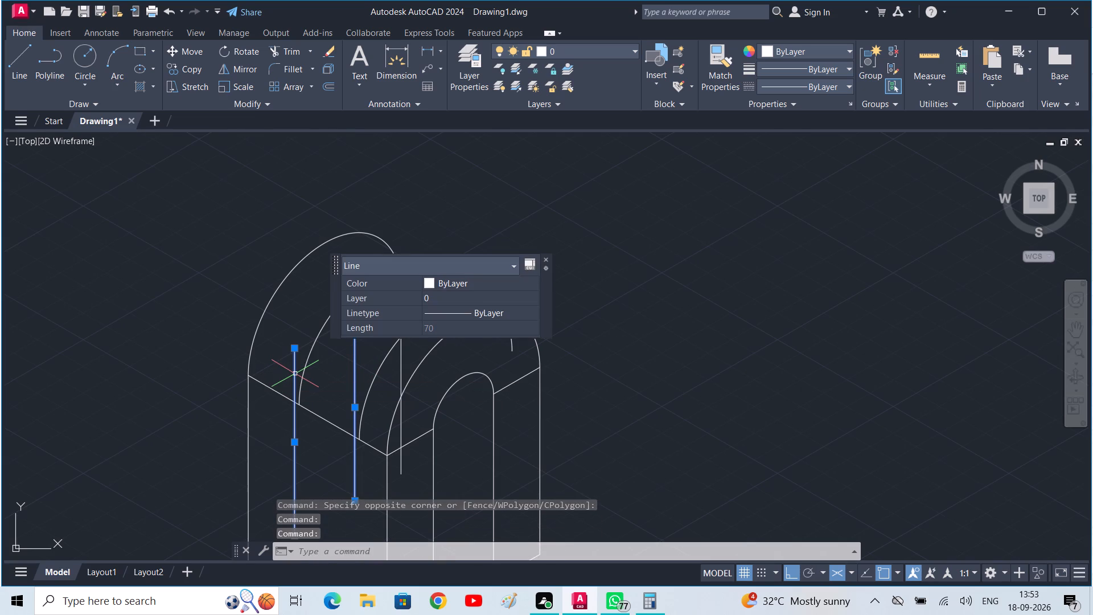
pyautogui.press('Delete')
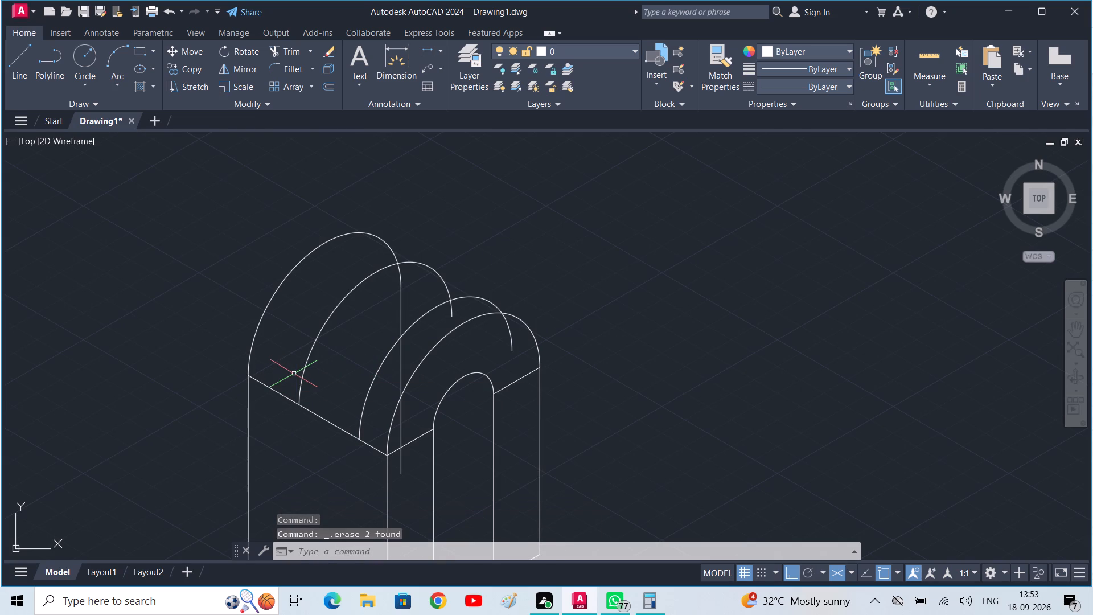
# Regenerate the drawing and delete the hidden vertical line below the rear outer arc's far end.
pyautogui.moveTo(416, 428); pyautogui.dragTo(421, 380, button='middle')
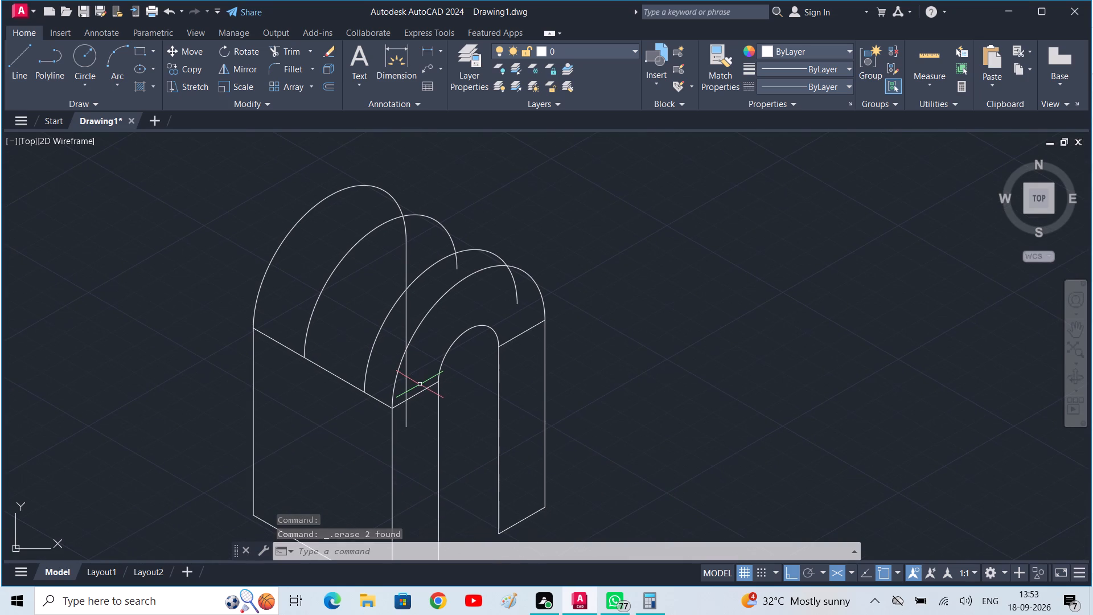
pyautogui.write('re')
pyautogui.press('space')
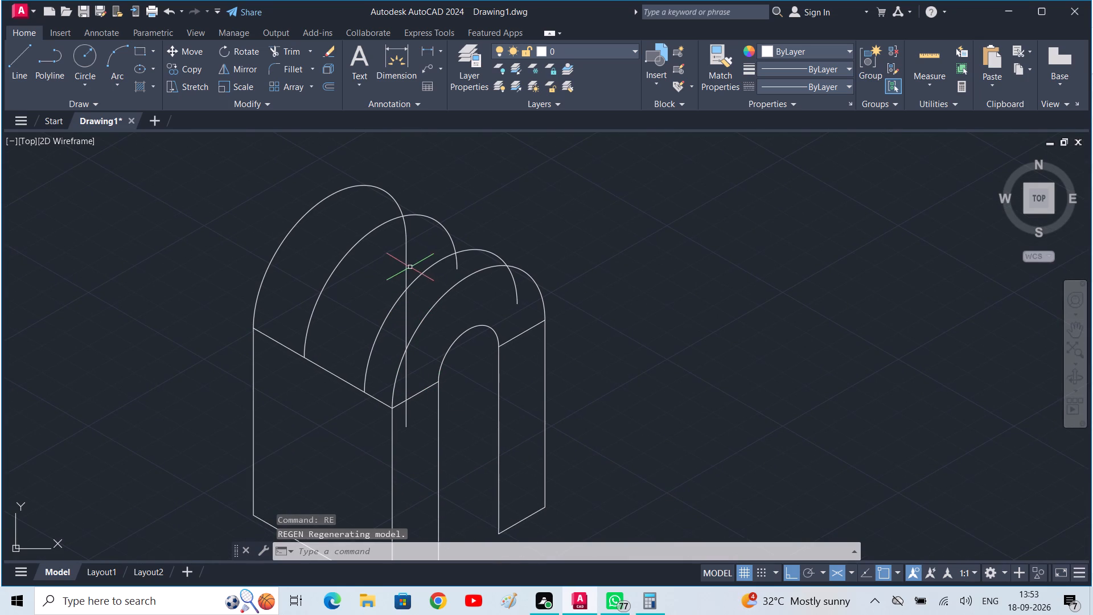
pyautogui.click(406, 274)
pyautogui.press('Delete')
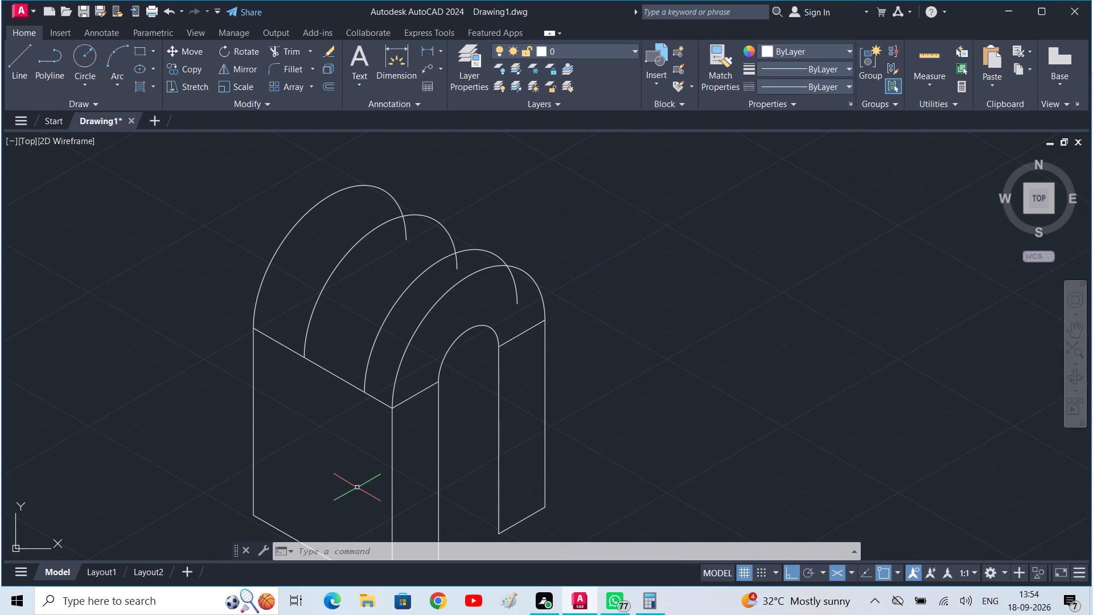
# Copy the rear outer arc 10 units along the depth axis toward the front.
pyautogui.write('co')
pyautogui.press('space')
pyautogui.click(287, 235)
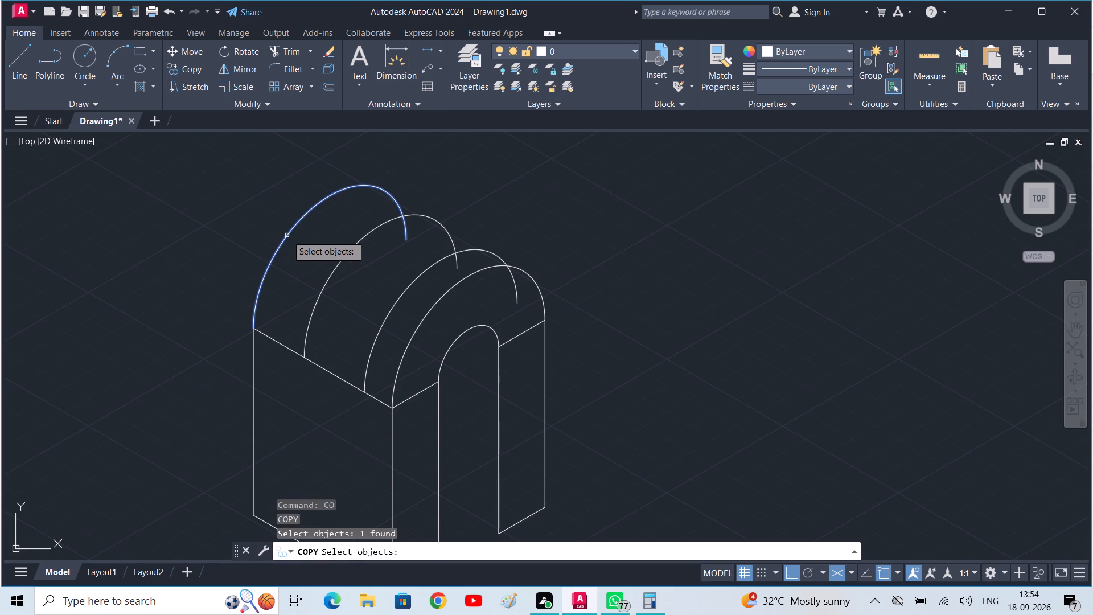
pyautogui.press('space')
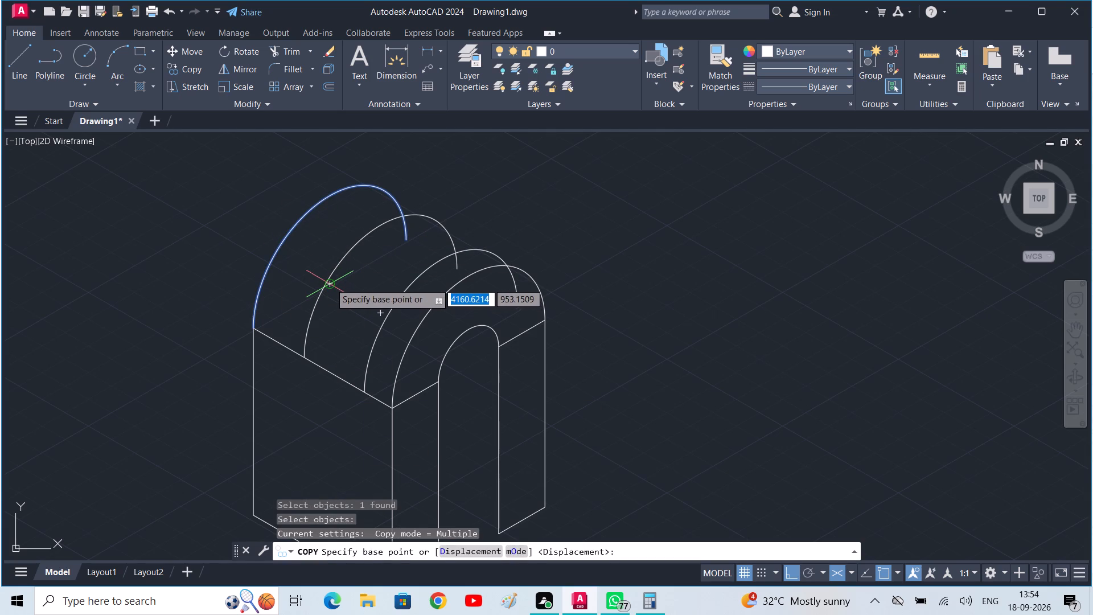
pyautogui.click(330, 283)
pyautogui.write('10')
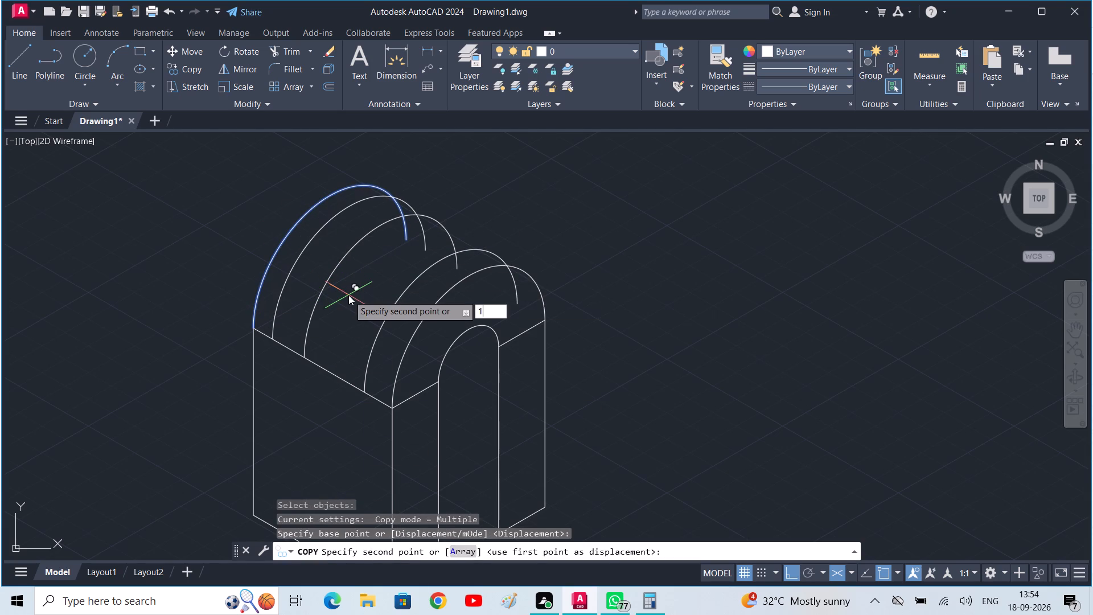
pyautogui.press('Return')
pyautogui.press('Escape')
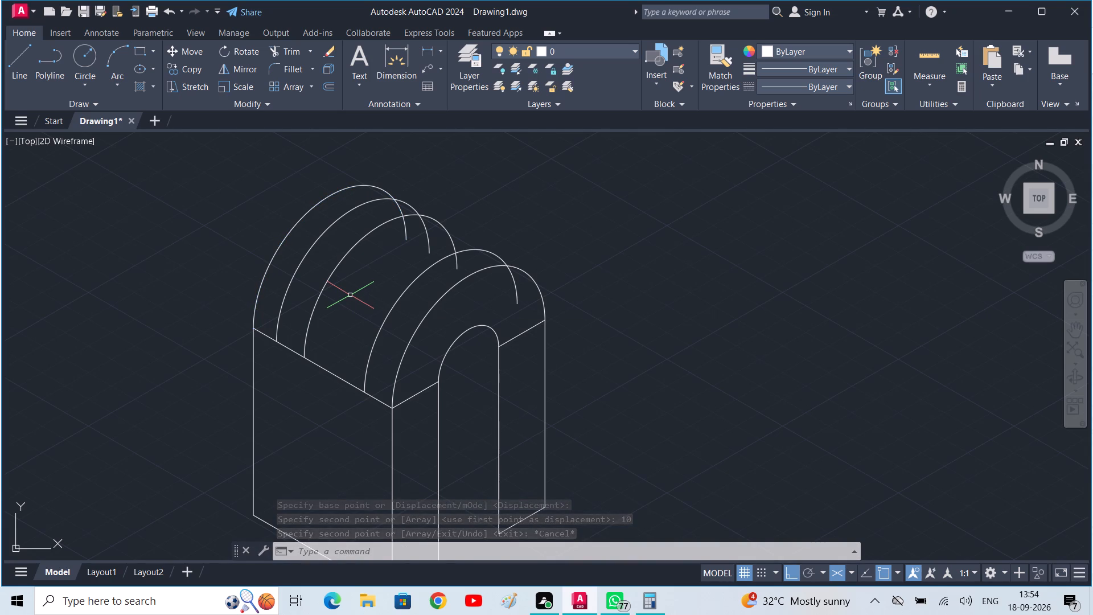
# Draw a depth-direction line about 17 units long from the rear outer arc's upper curve, crossing the arc at depth 10.
pyautogui.write('l')
pyautogui.press('space')
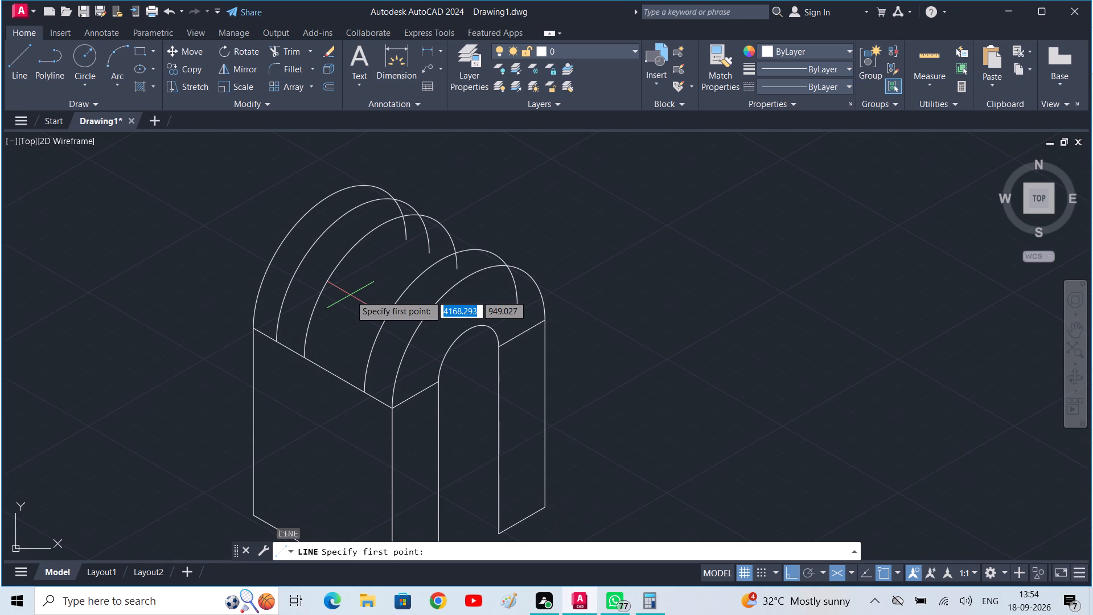
pyautogui.click(307, 209)
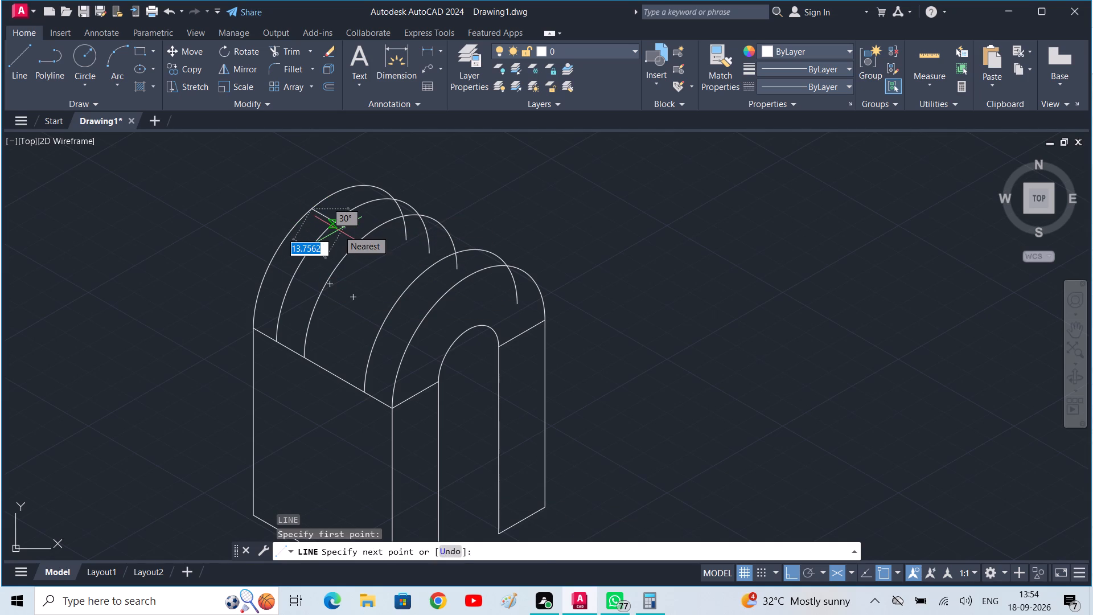
pyautogui.press('F5')
pyautogui.press('F5')
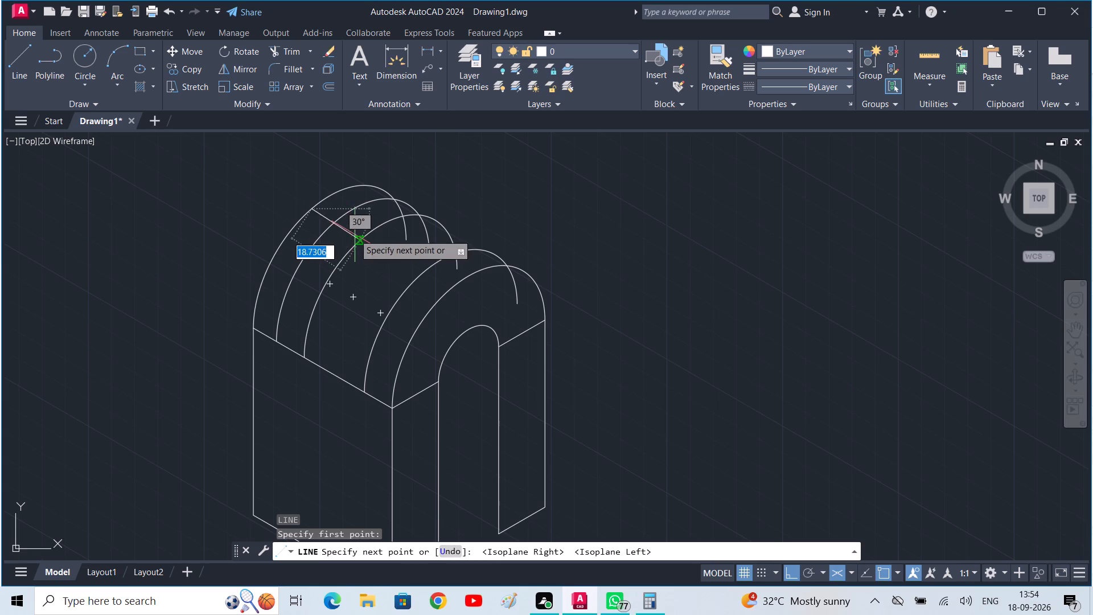
pyautogui.scroll(3, 346, 224)
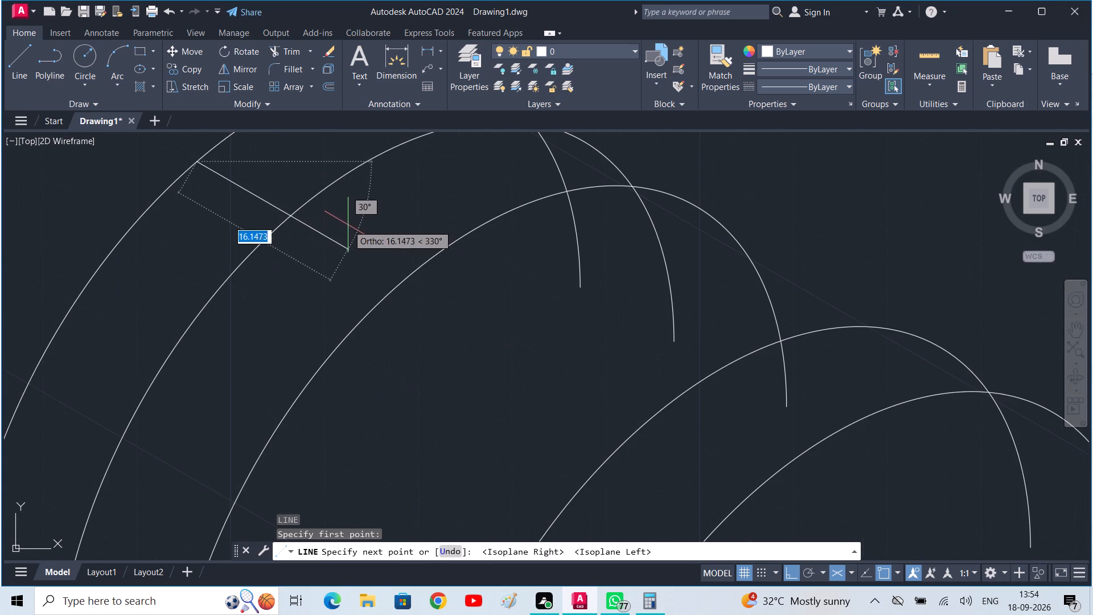
pyautogui.click(353, 229)
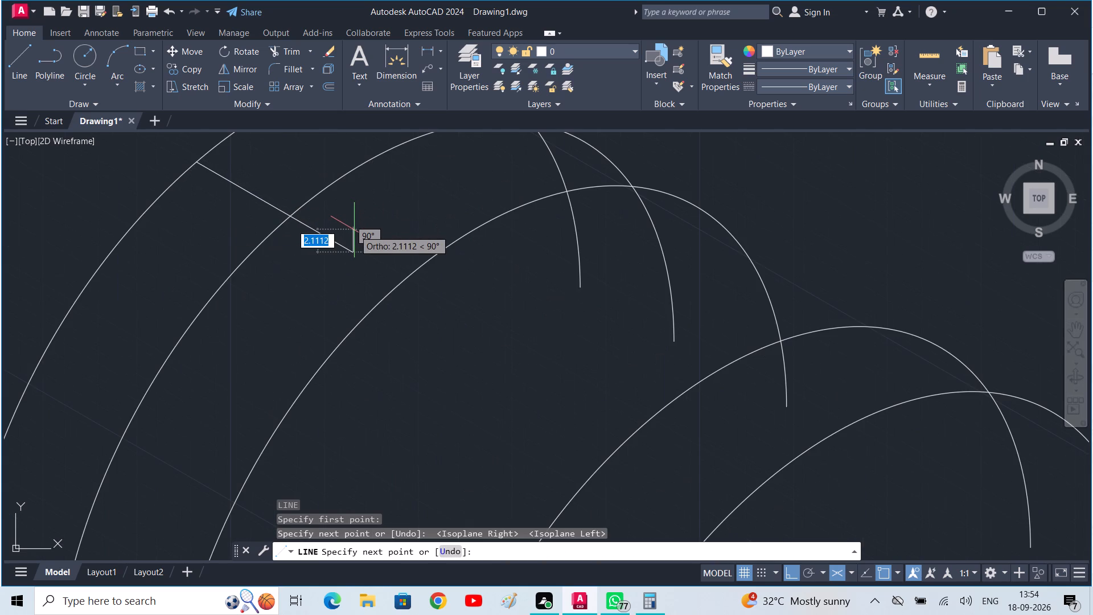
pyautogui.press('Escape')
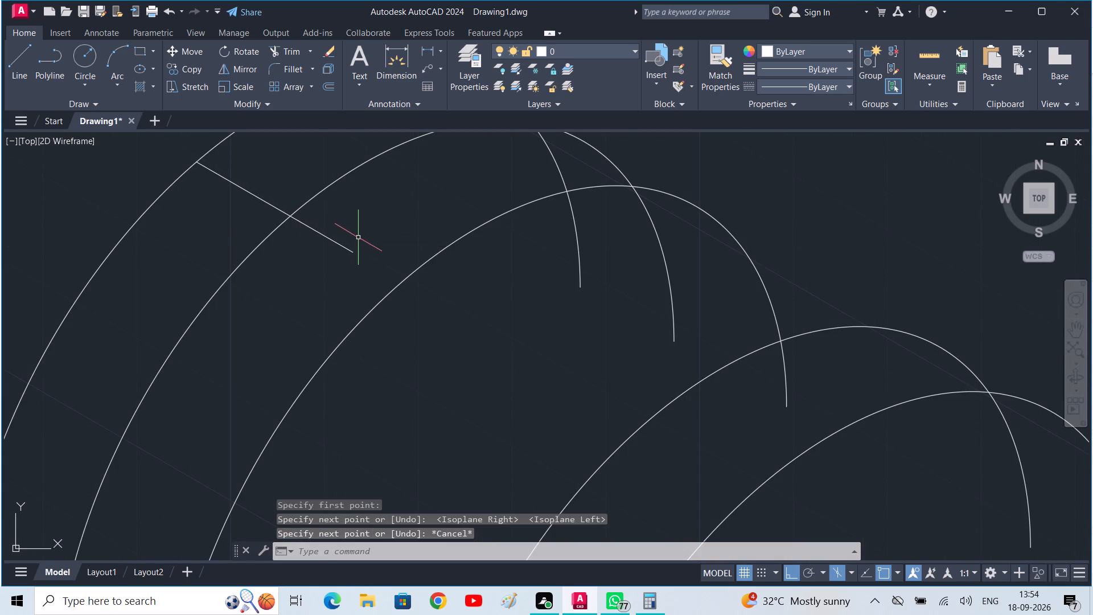
# Draw connected lines from the depth line's crossing with the depth-10 arc: 5 units vertically up, then 5 units along the 30° axis.
pyautogui.moveTo(378, 244); pyautogui.dragTo(295, 321, button='middle')
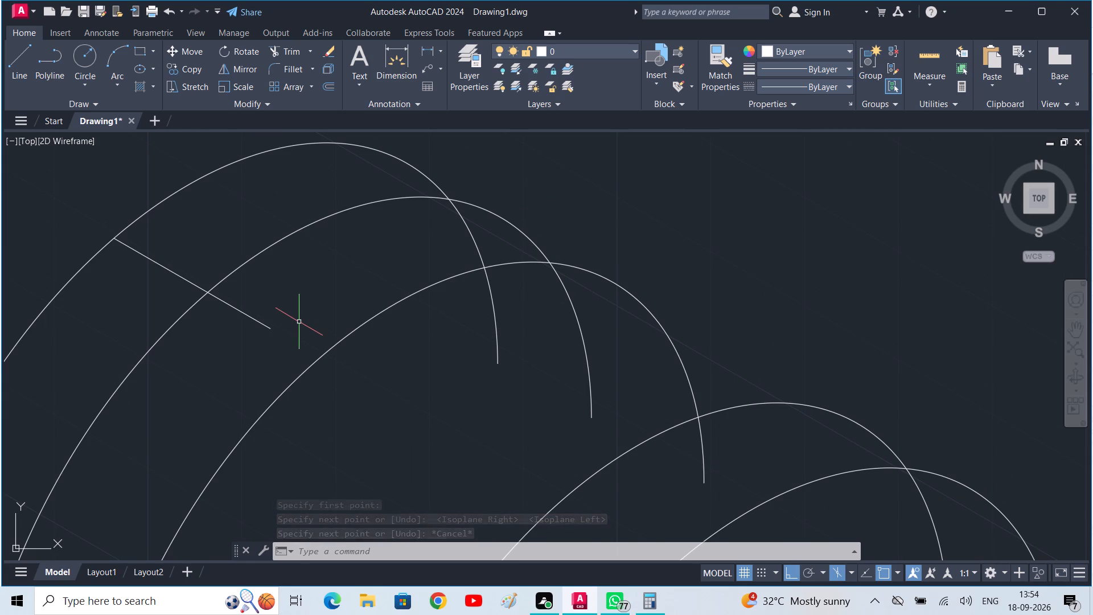
pyautogui.write('l')
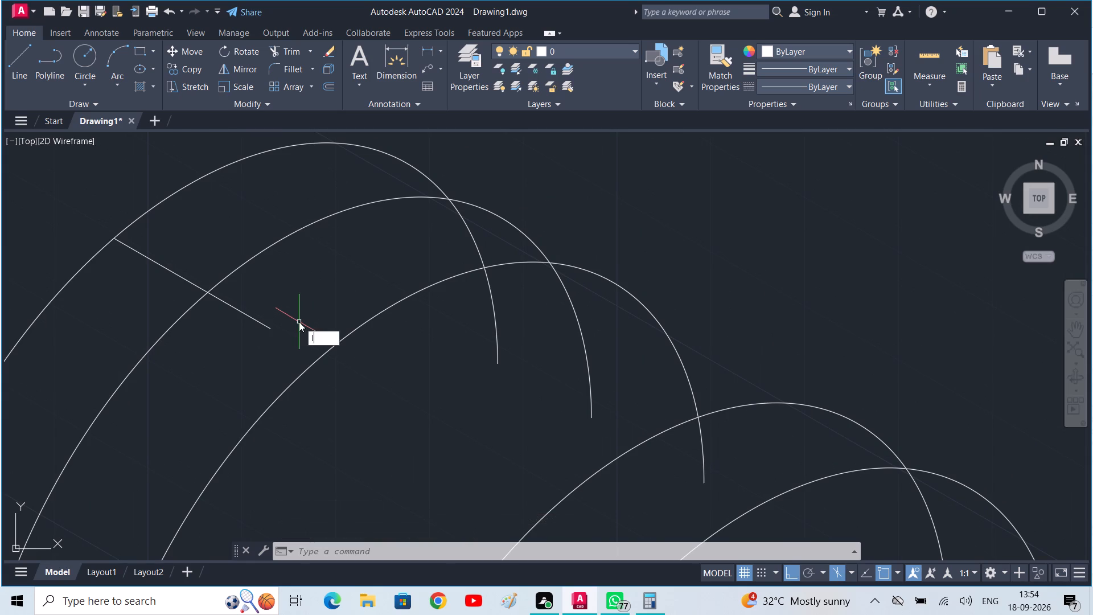
pyautogui.press('space')
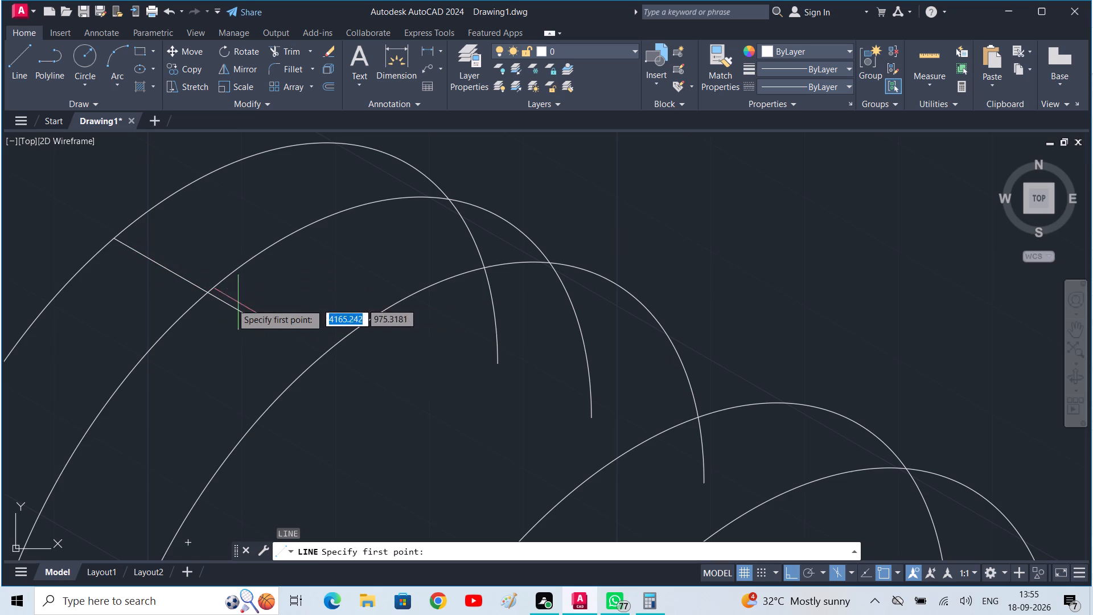
pyautogui.click(209, 293)
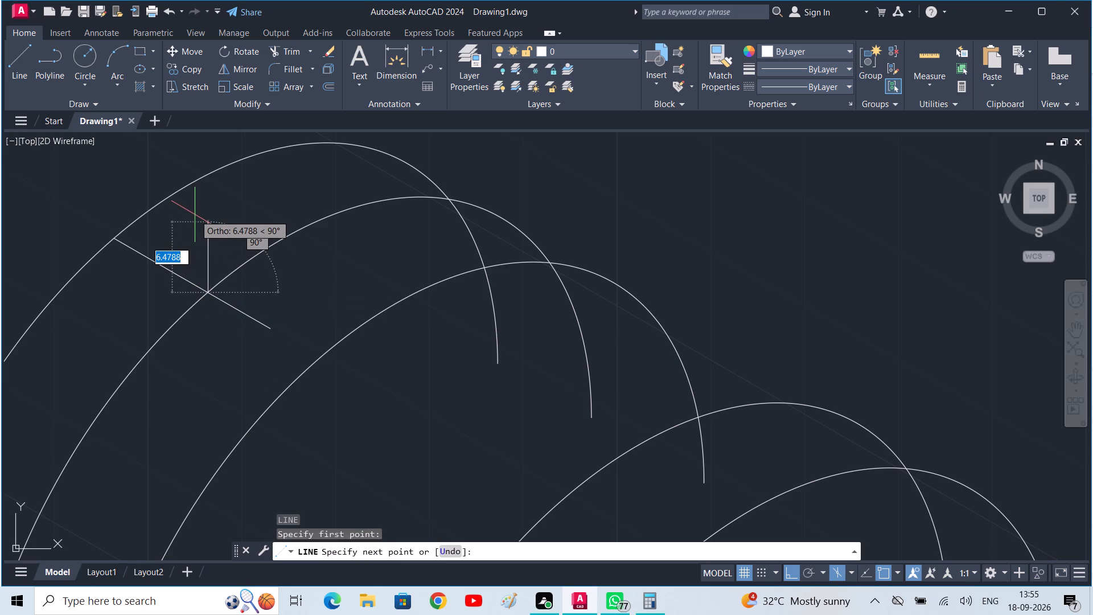
pyautogui.press('5')
pyautogui.press('Return')
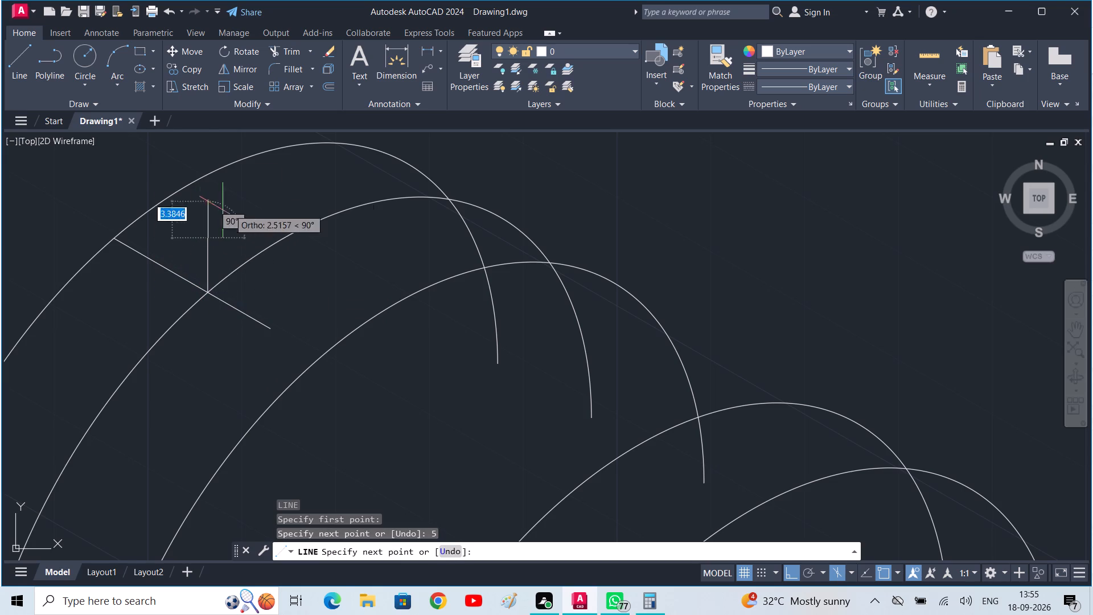
pyautogui.press('F5')
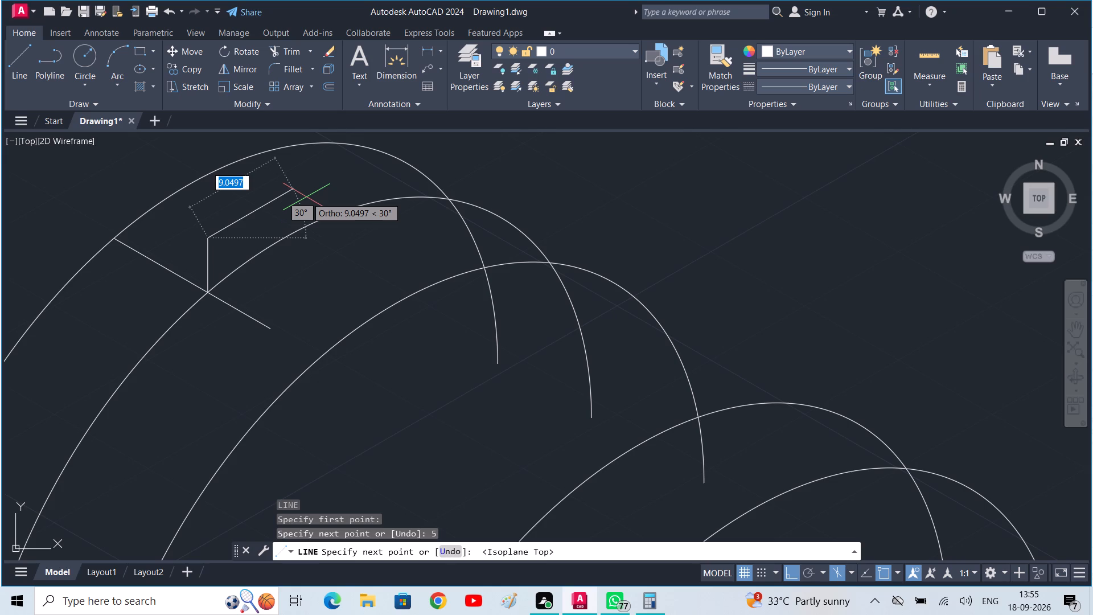
pyautogui.press('5')
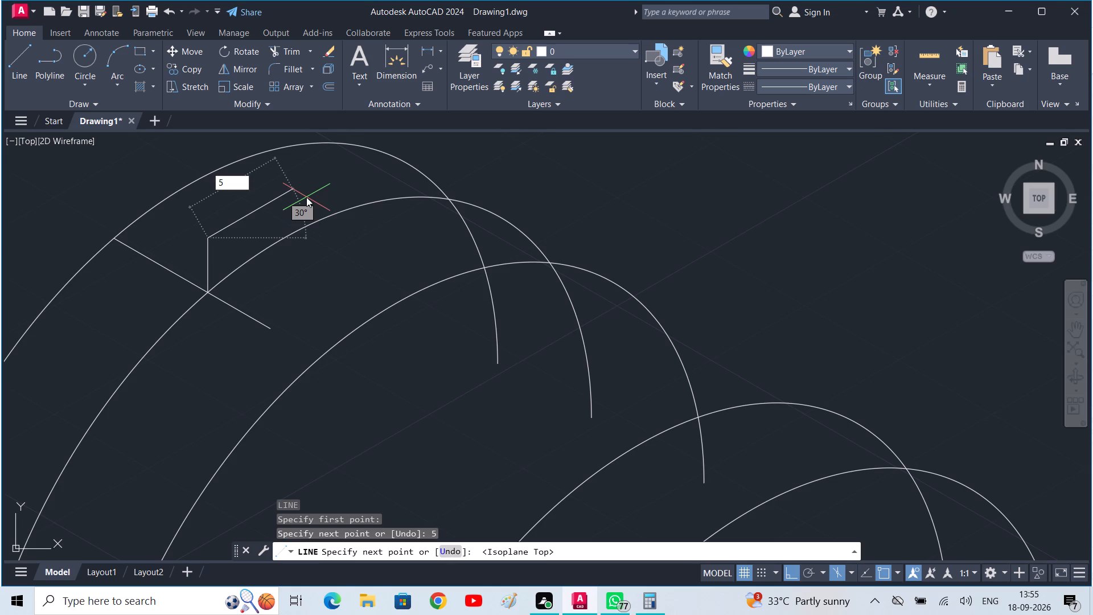
pyautogui.press('Return')
pyautogui.press('Escape')
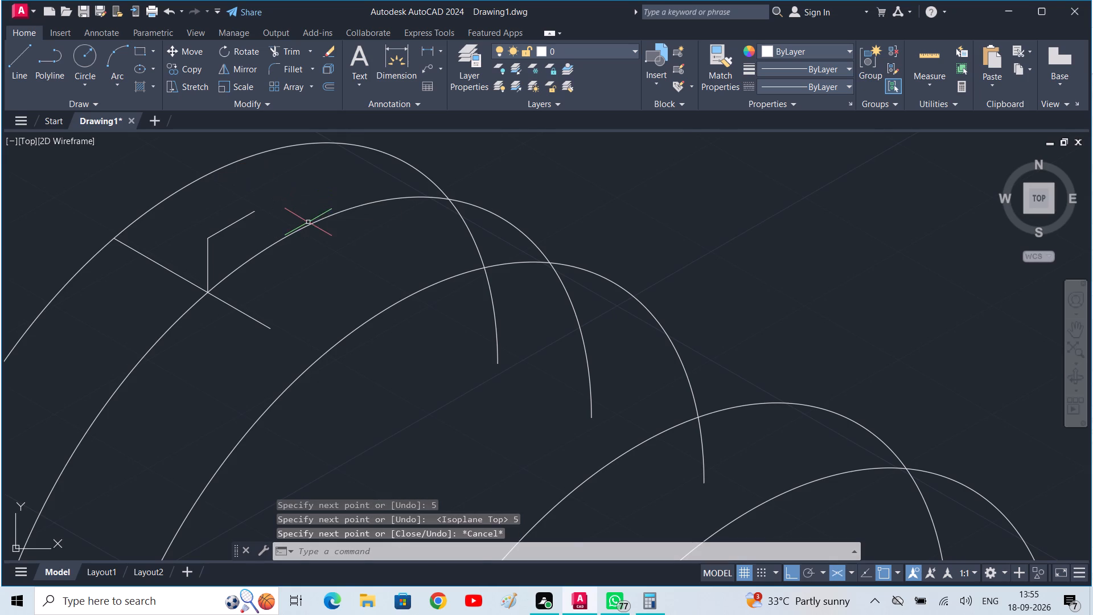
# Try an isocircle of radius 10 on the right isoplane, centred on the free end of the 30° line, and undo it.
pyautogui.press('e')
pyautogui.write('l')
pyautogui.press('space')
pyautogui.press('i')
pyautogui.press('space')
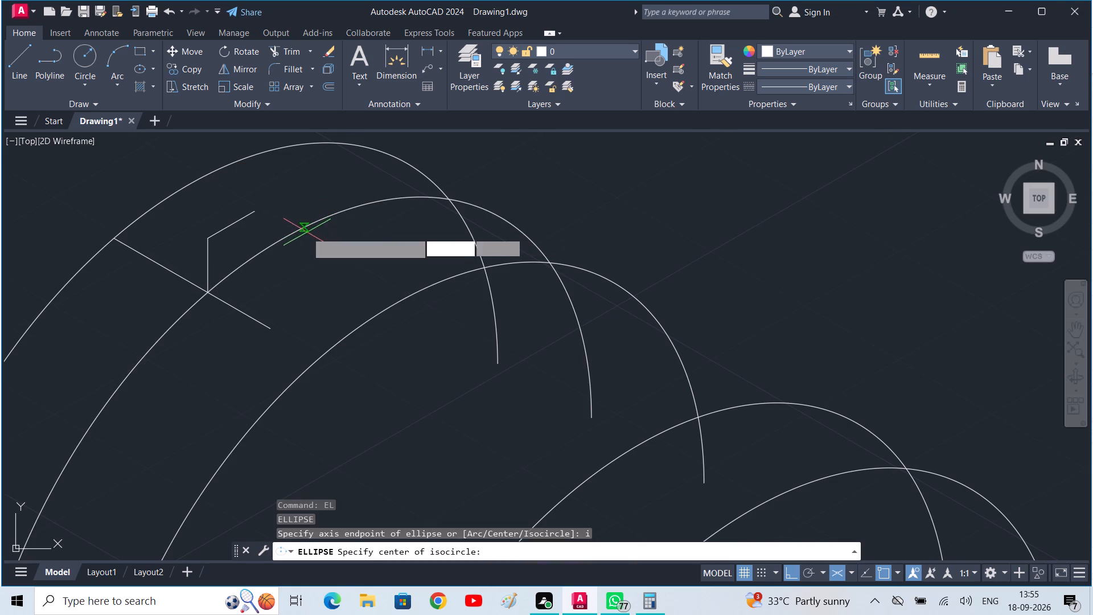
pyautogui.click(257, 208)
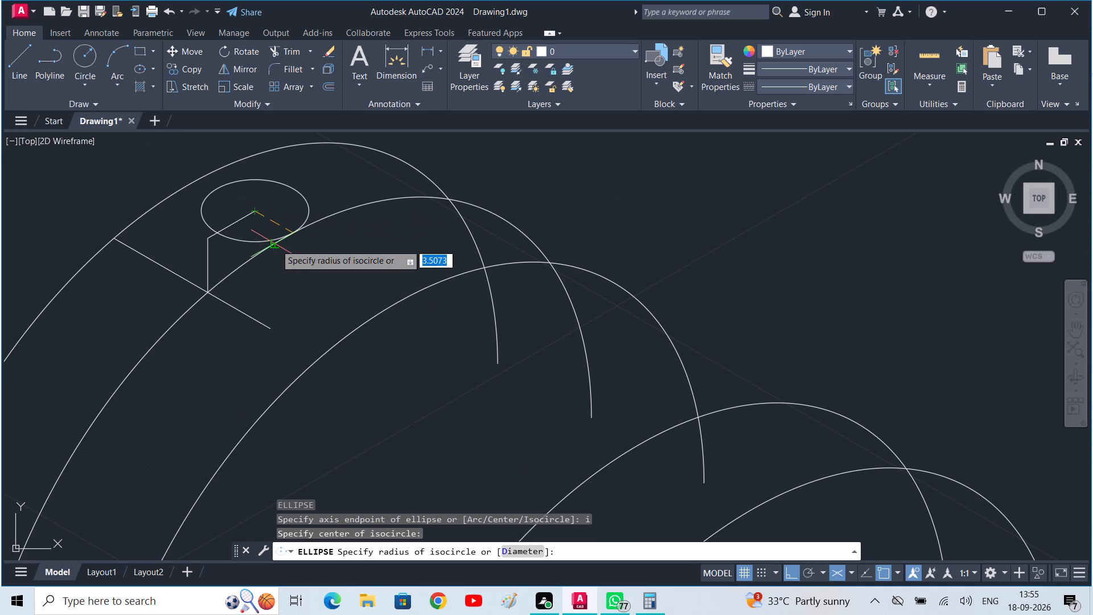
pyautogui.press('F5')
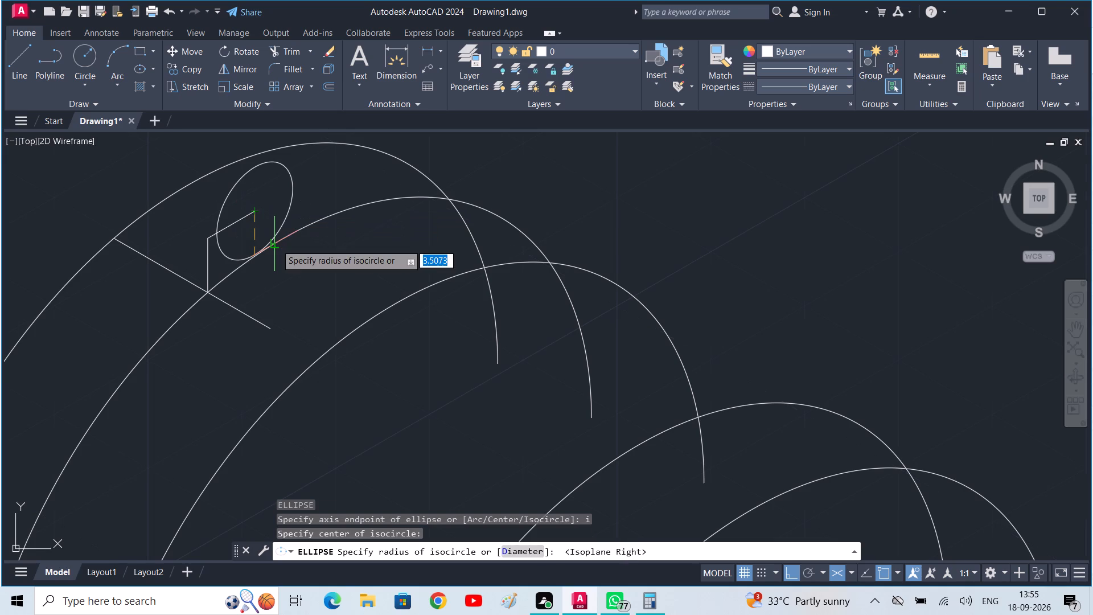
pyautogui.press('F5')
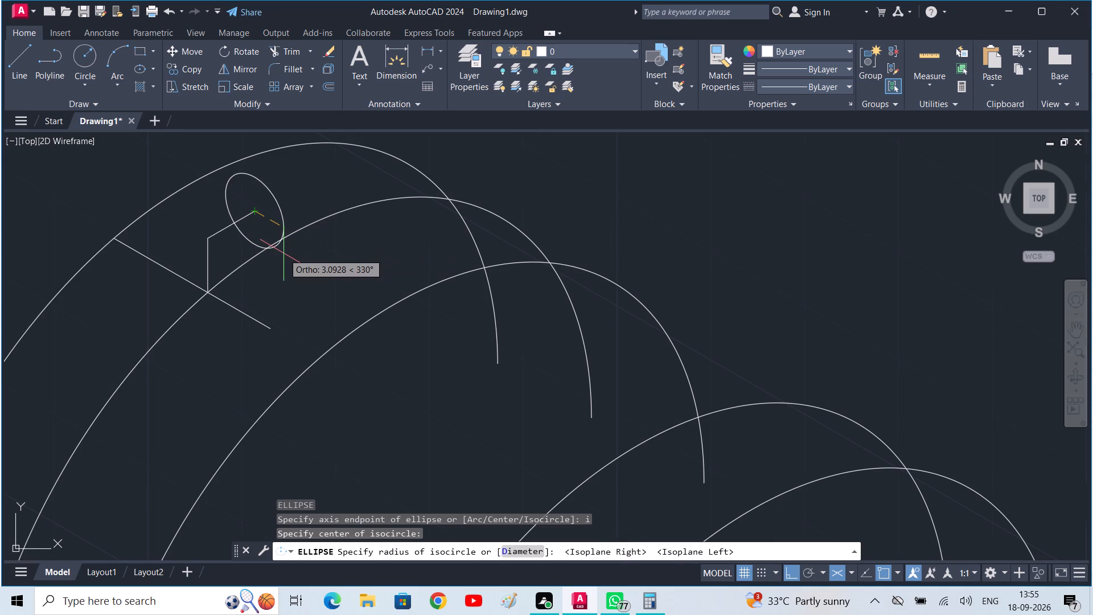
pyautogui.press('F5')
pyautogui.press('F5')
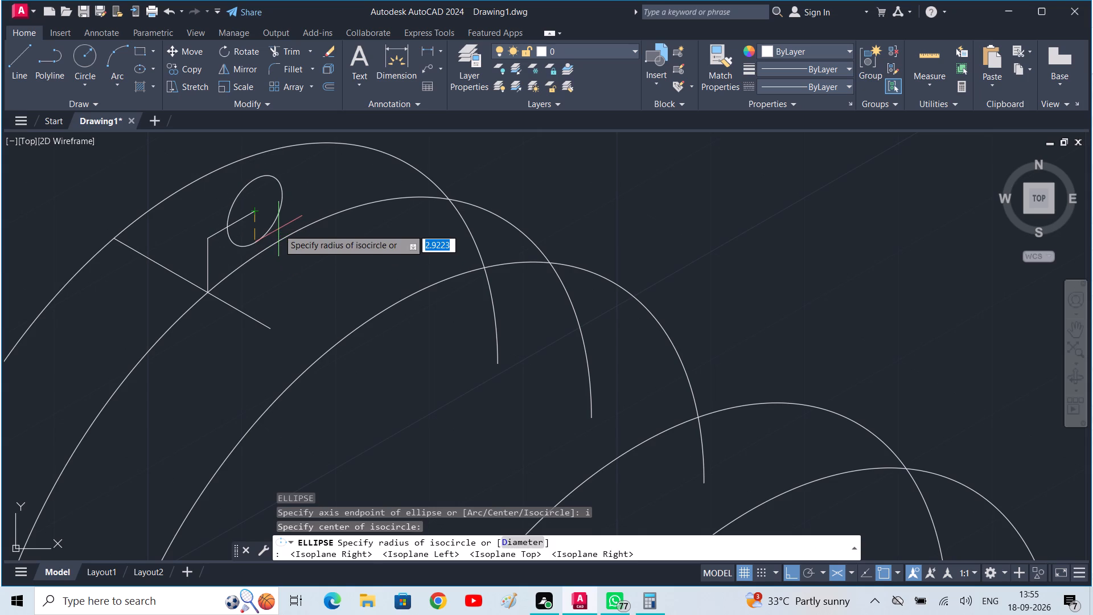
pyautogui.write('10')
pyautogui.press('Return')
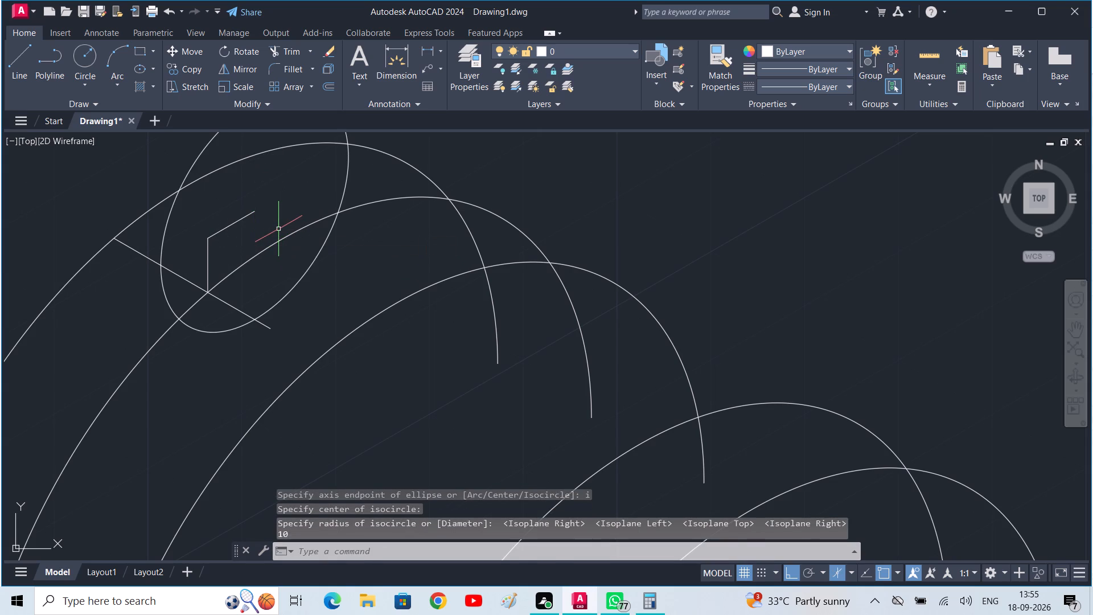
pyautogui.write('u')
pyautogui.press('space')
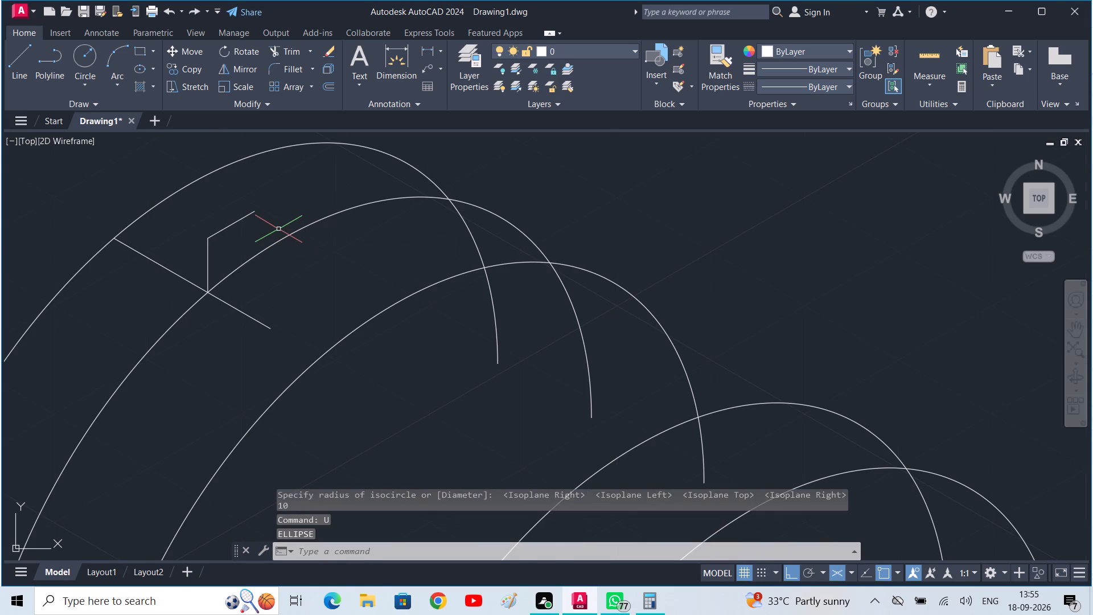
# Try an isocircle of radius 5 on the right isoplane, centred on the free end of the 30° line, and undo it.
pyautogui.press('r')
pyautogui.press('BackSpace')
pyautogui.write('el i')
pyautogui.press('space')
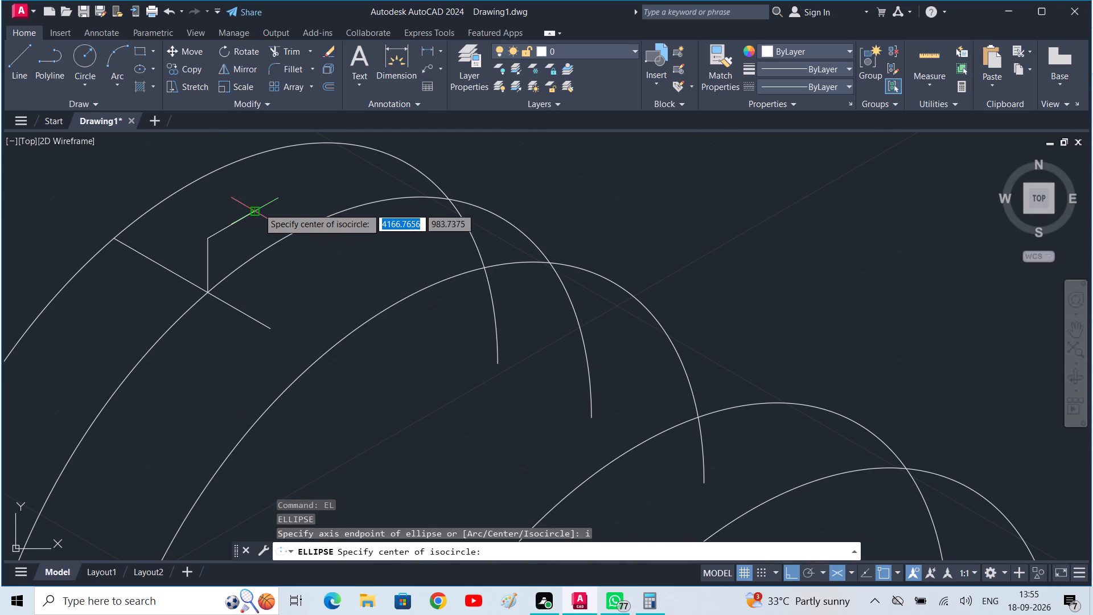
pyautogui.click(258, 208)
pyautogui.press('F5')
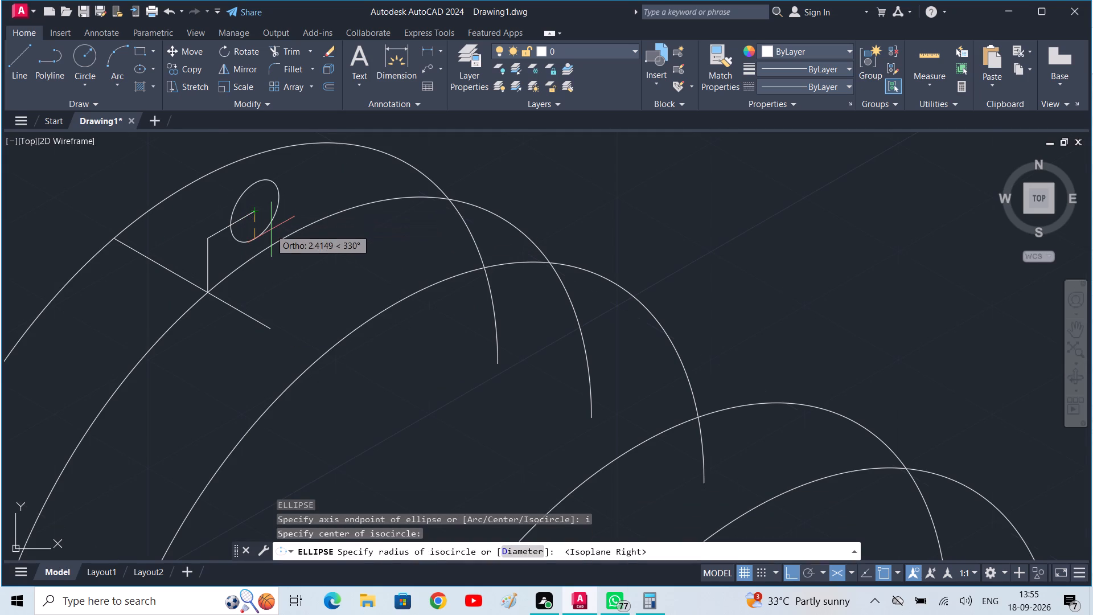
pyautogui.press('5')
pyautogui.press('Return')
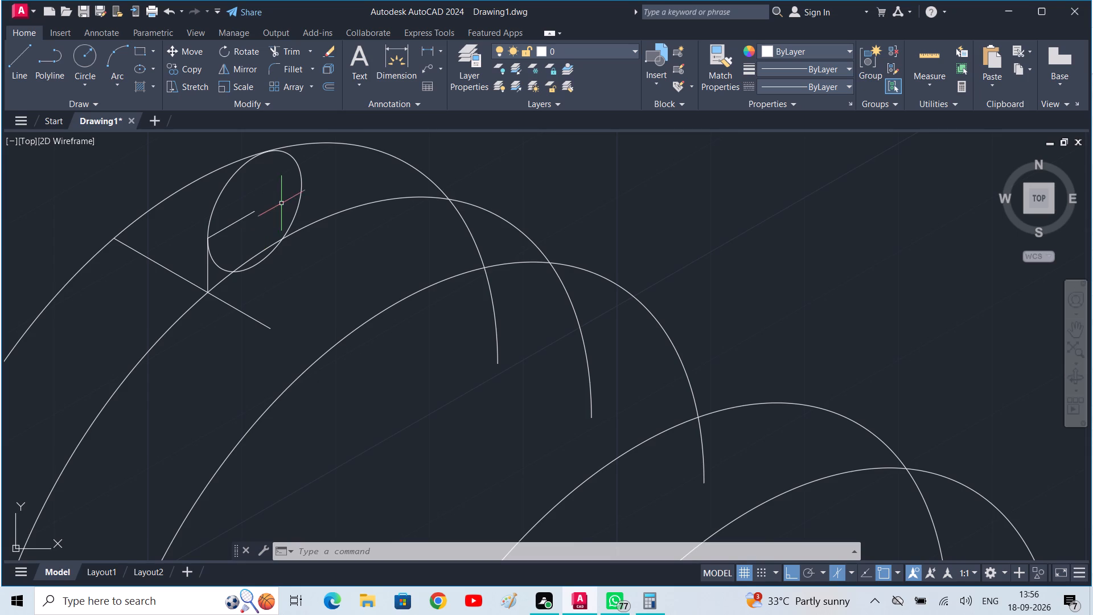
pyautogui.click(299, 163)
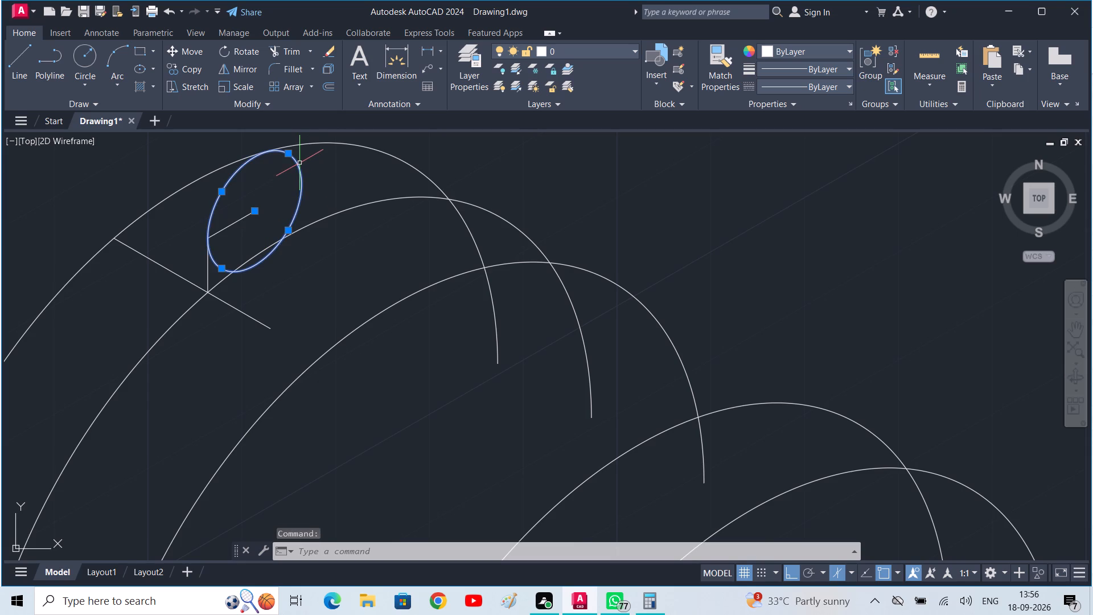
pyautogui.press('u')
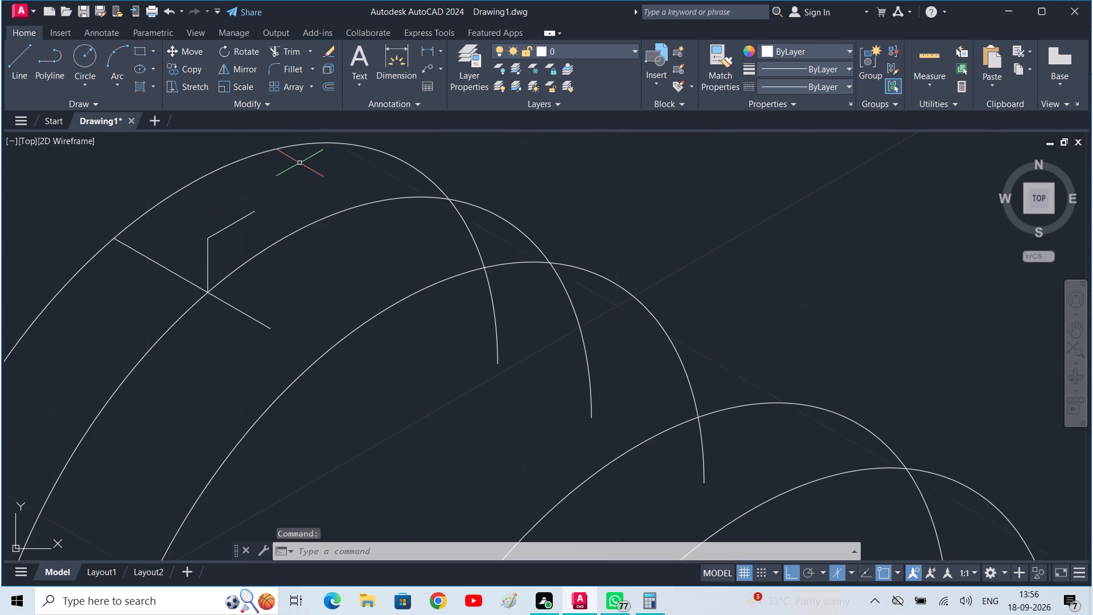
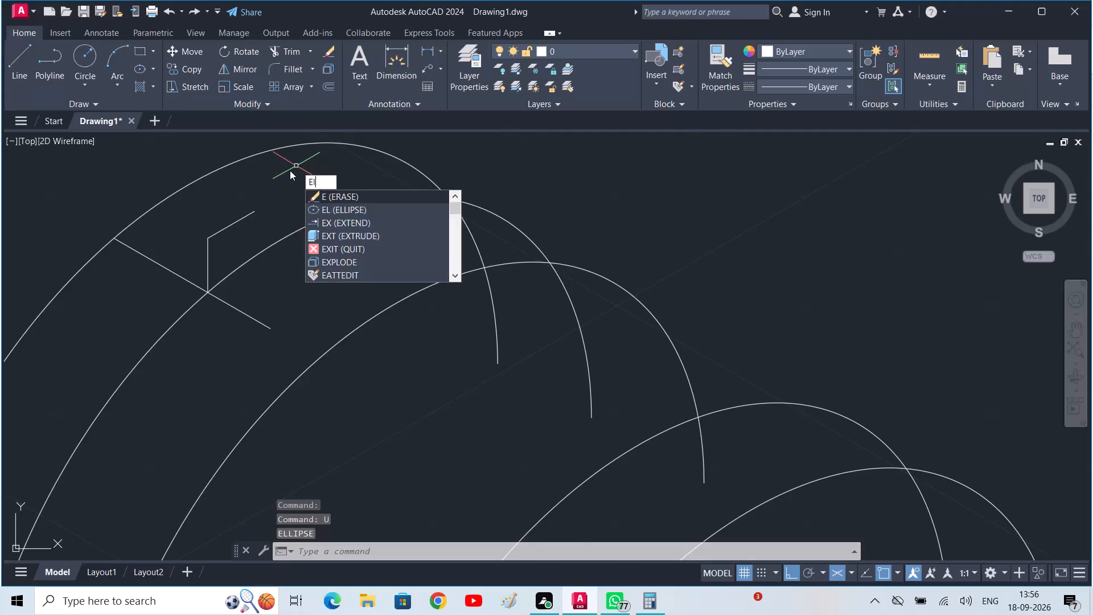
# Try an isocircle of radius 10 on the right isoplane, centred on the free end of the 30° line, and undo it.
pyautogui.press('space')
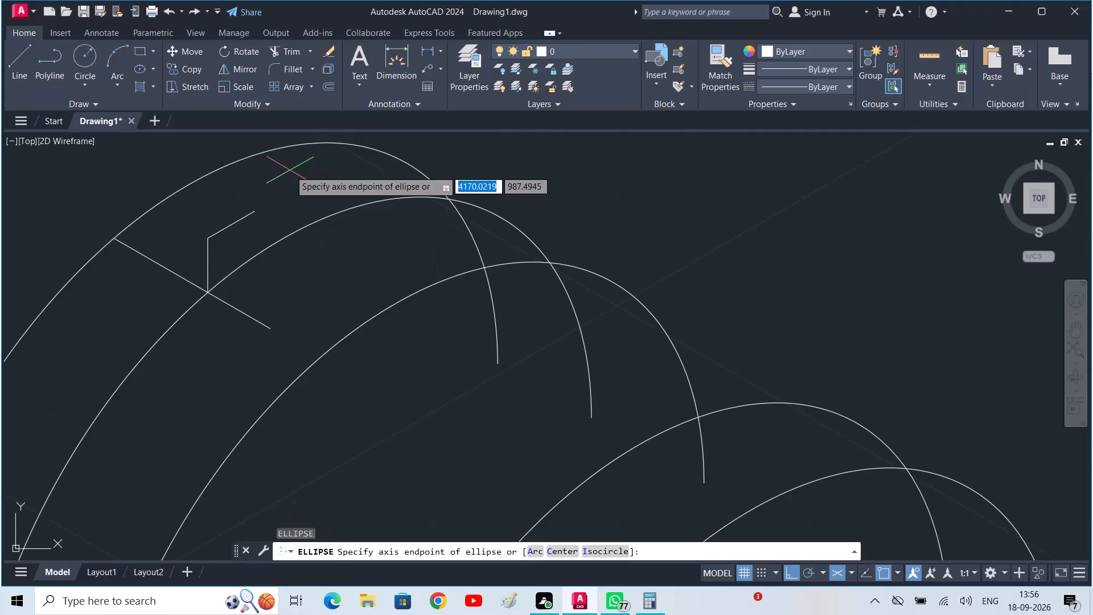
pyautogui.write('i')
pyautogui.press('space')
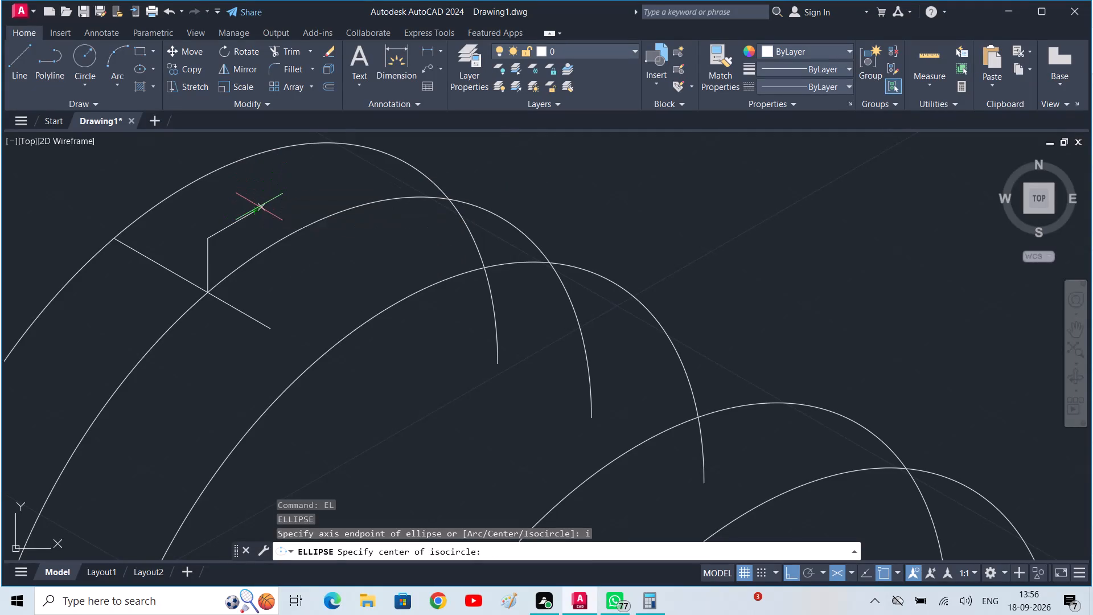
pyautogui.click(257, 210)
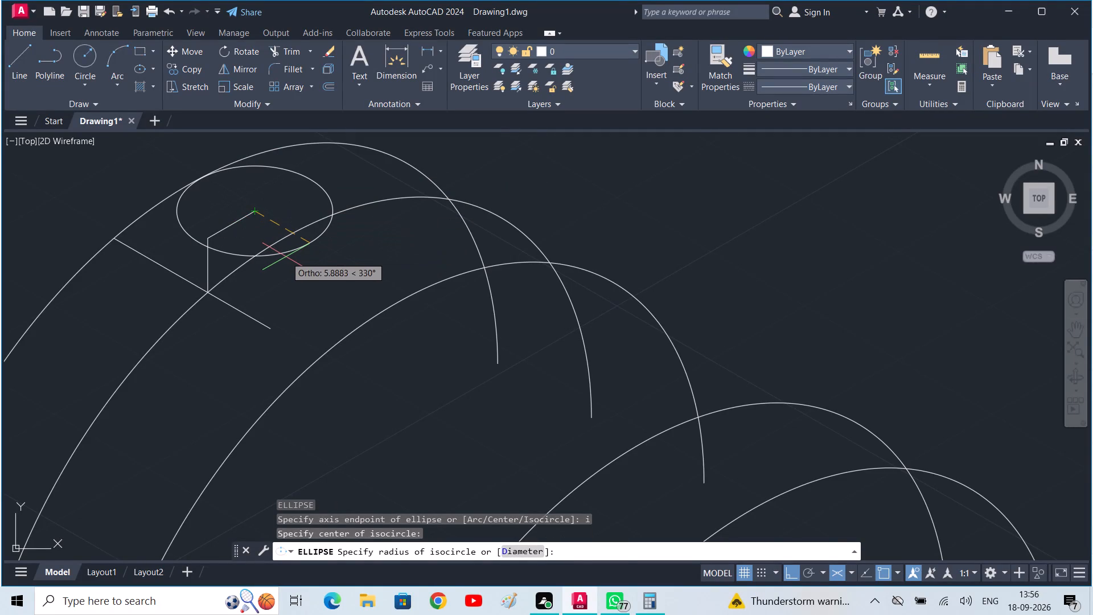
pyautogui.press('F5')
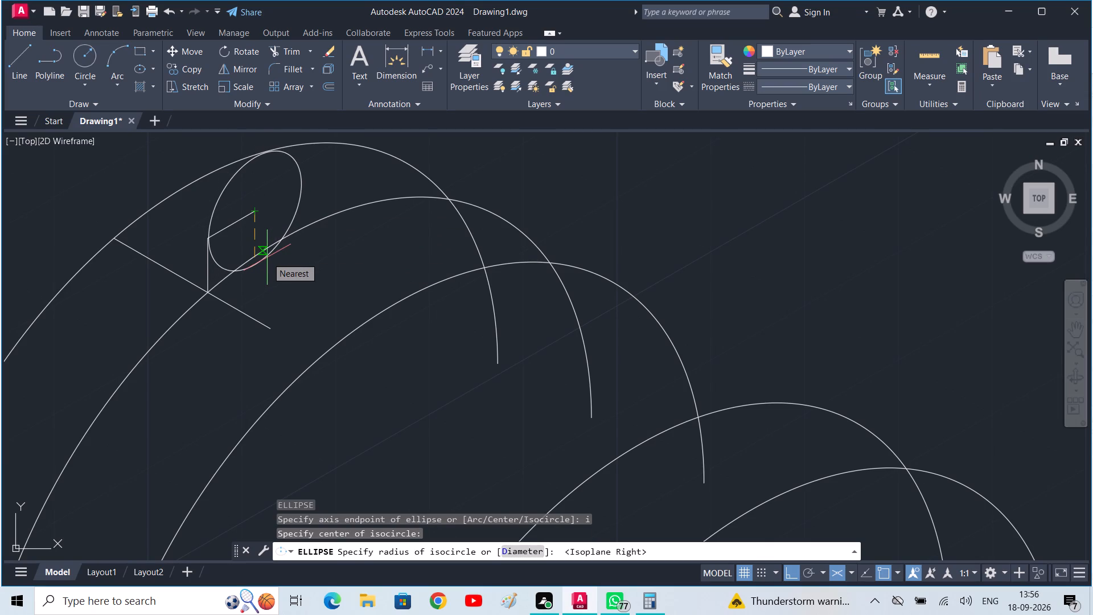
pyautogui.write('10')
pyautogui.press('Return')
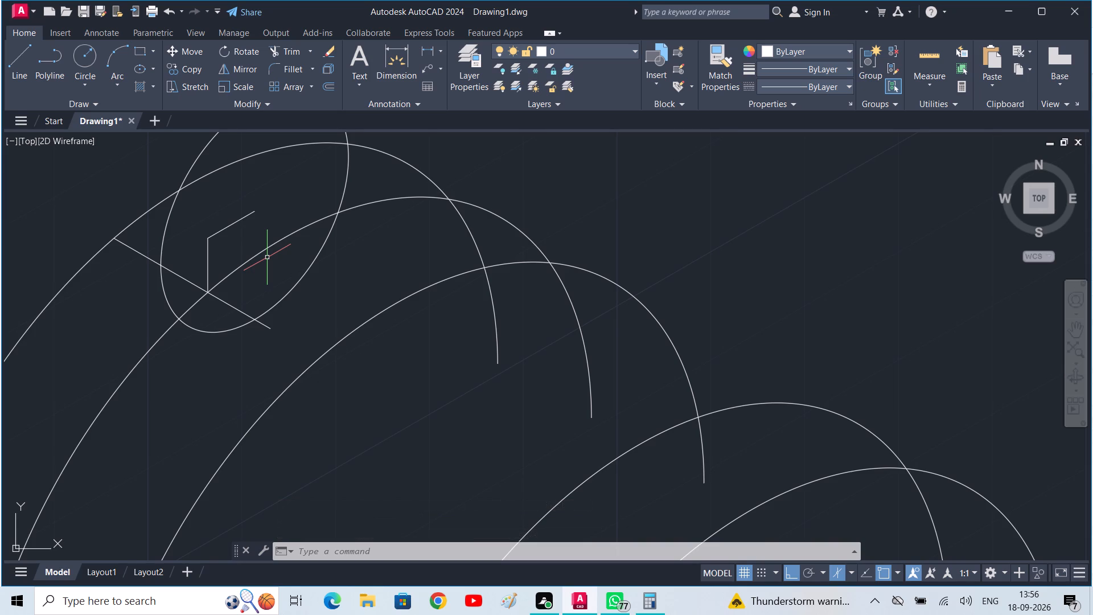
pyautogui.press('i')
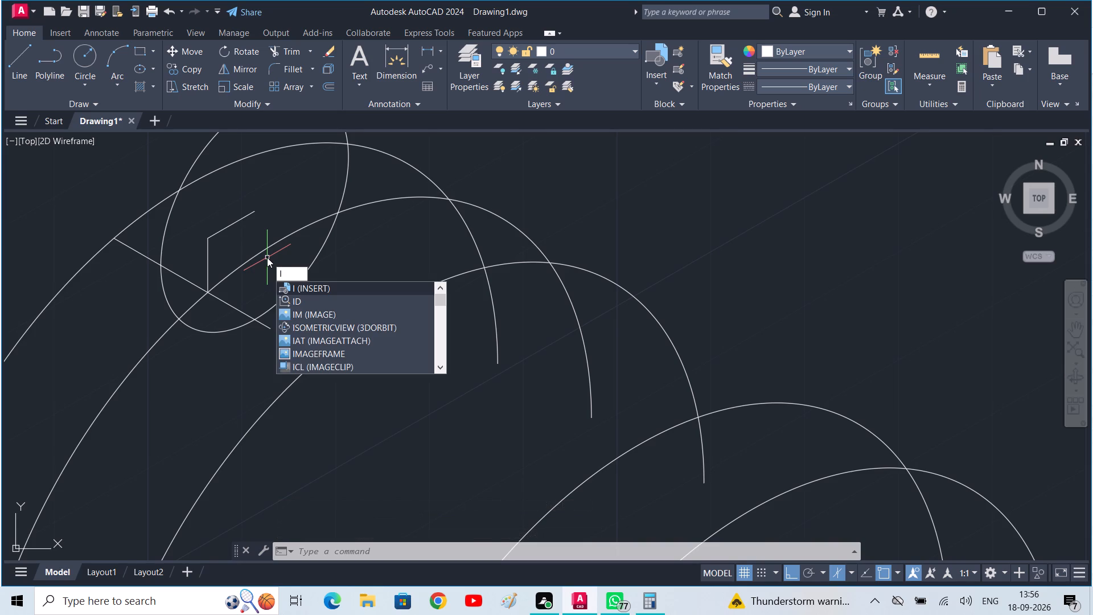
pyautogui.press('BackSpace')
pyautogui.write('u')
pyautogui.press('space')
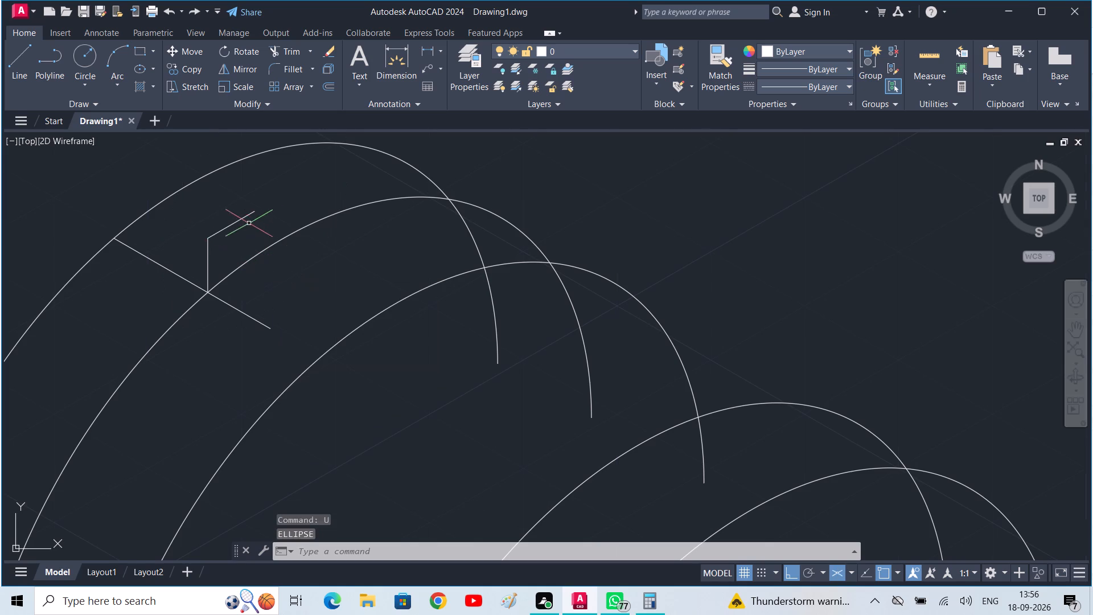
# Delete the 30° line at the top of the short vertical line.
pyautogui.click(228, 228)
pyautogui.press('BackSpace')
pyautogui.press('Delete')
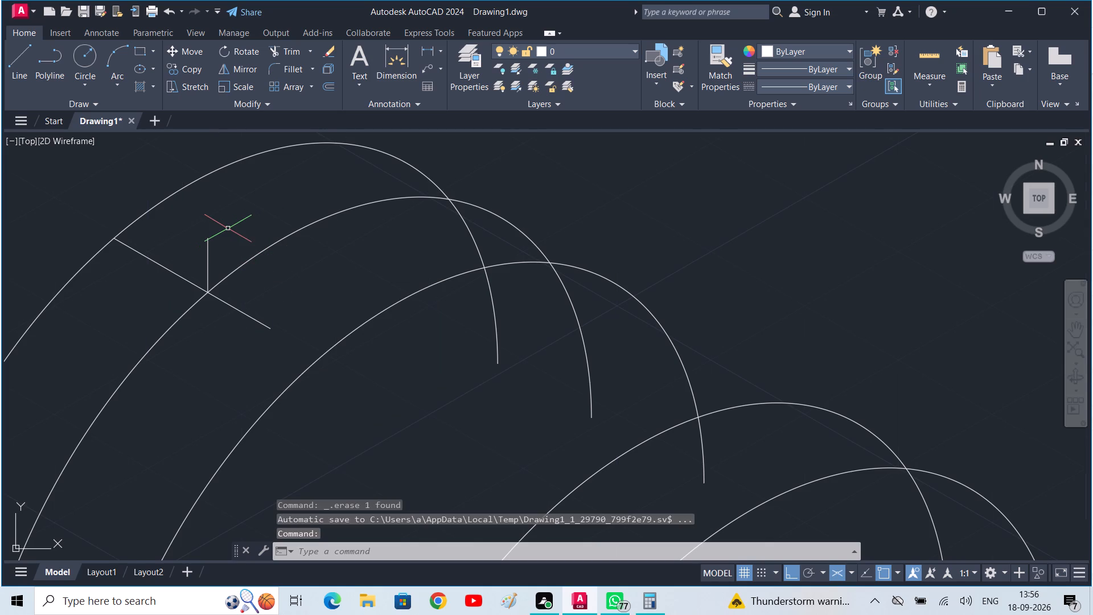
# Draw connected lines from the top of the short vertical line: 5 units vertically up, then 10 units along the 30° axis.
pyautogui.write('l')
pyautogui.press('space')
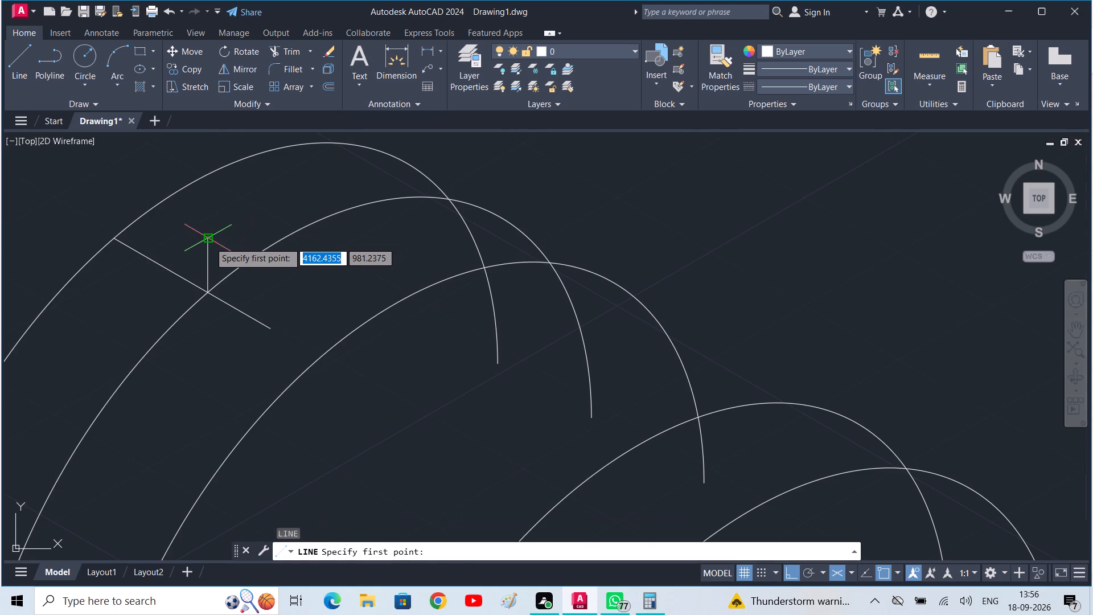
pyautogui.click(209, 242)
pyautogui.press('F5')
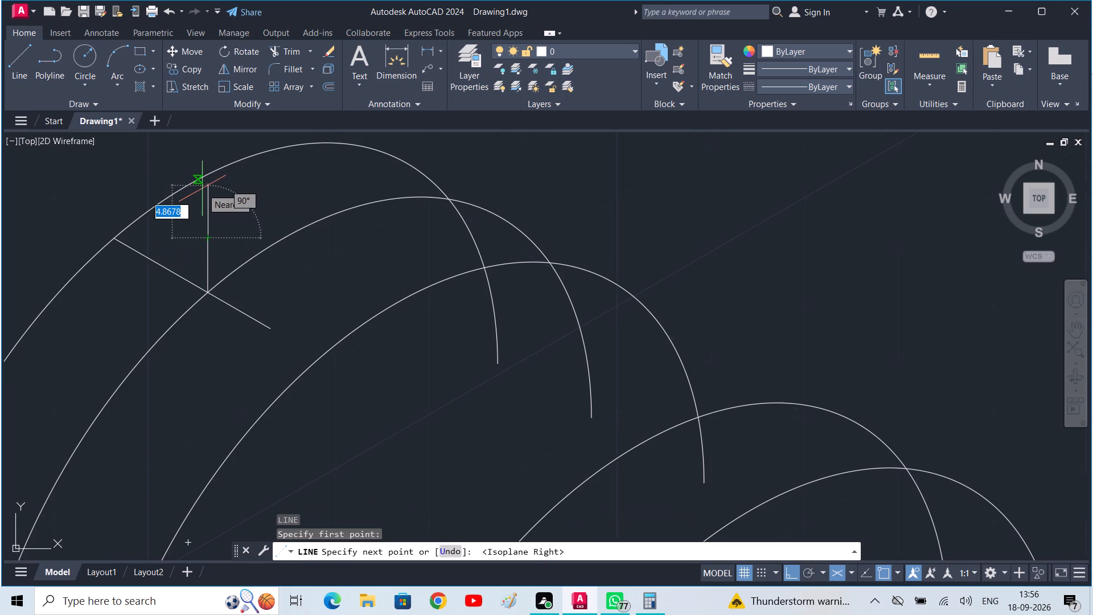
pyautogui.press('5')
pyautogui.press('Return')
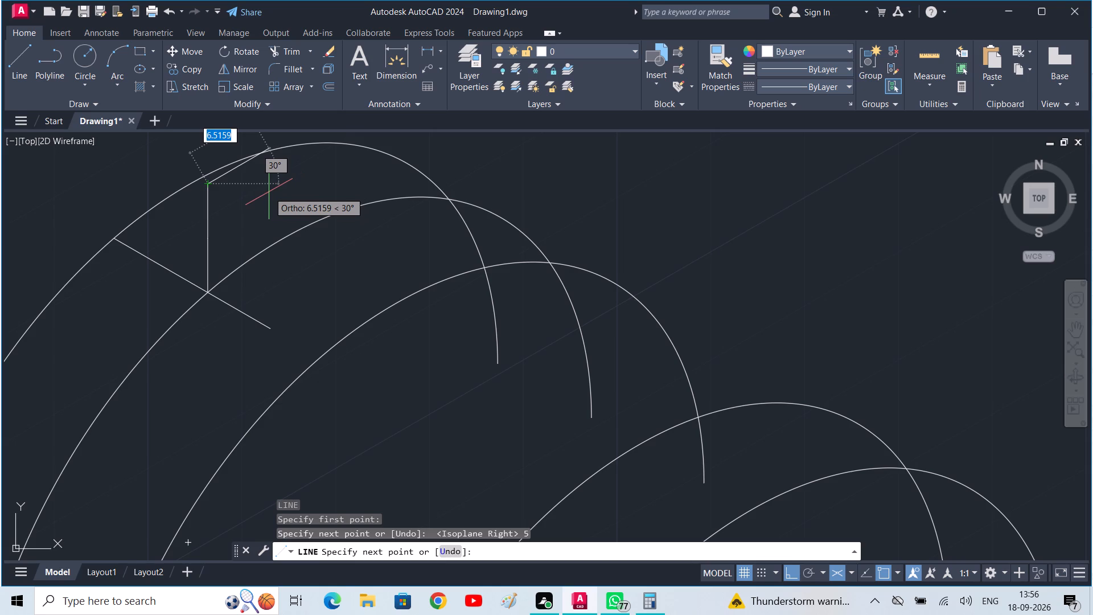
pyautogui.write('10')
pyautogui.press('Return')
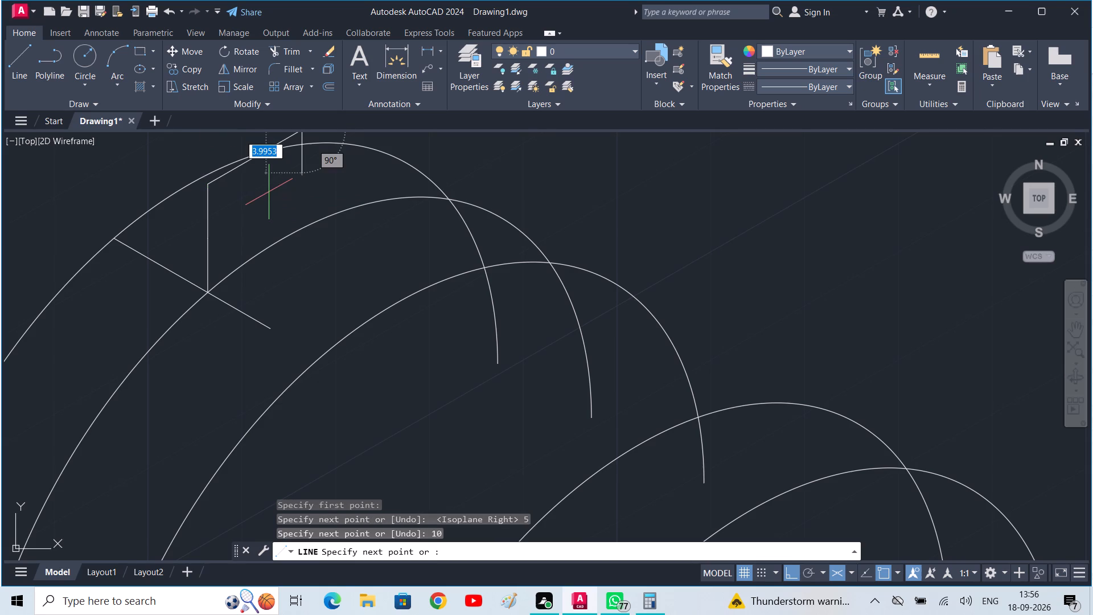
pyautogui.press('Escape')
# Draw an isocircle of radius 10 on the right isoplane, centred on the free end of the 10-unit 30° line.
pyautogui.scroll(-1, 270, 200)
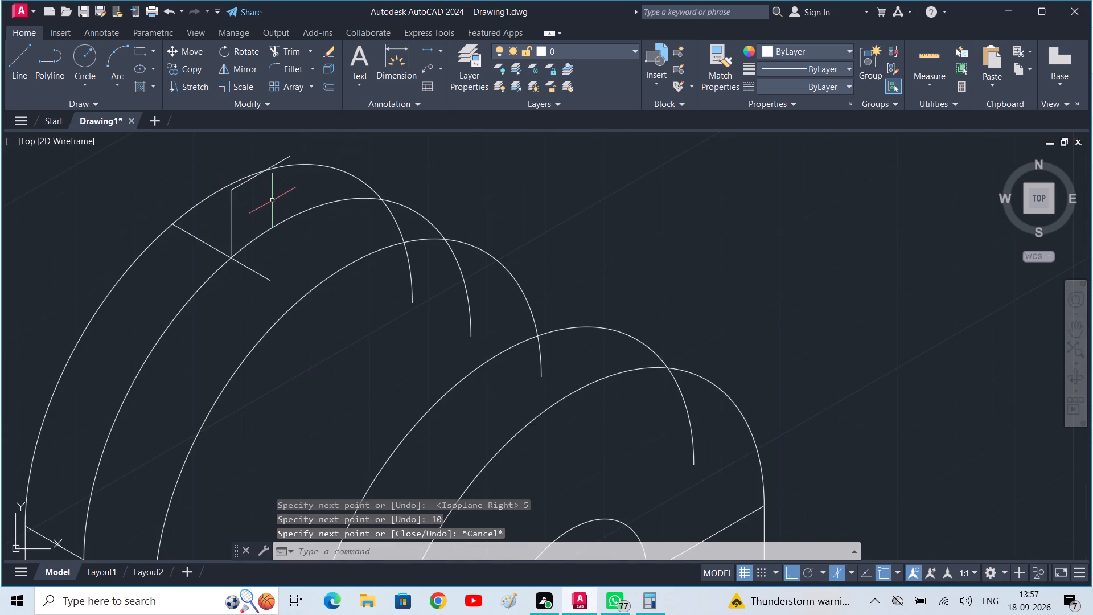
pyautogui.moveTo(273, 203); pyautogui.dragTo(261, 269, button='middle')
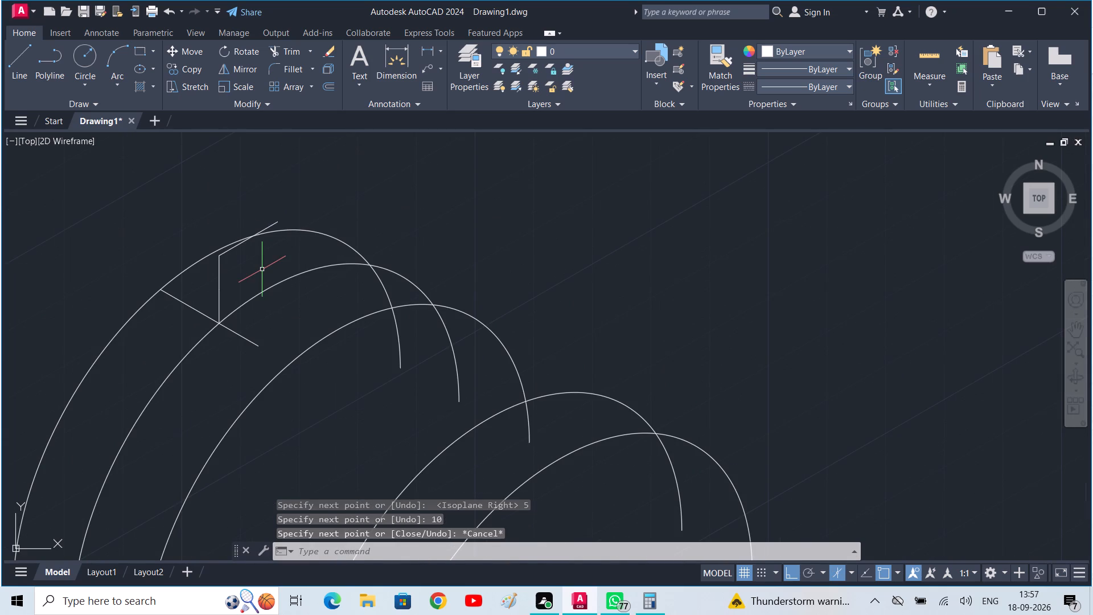
pyautogui.write('el i')
pyautogui.press('space')
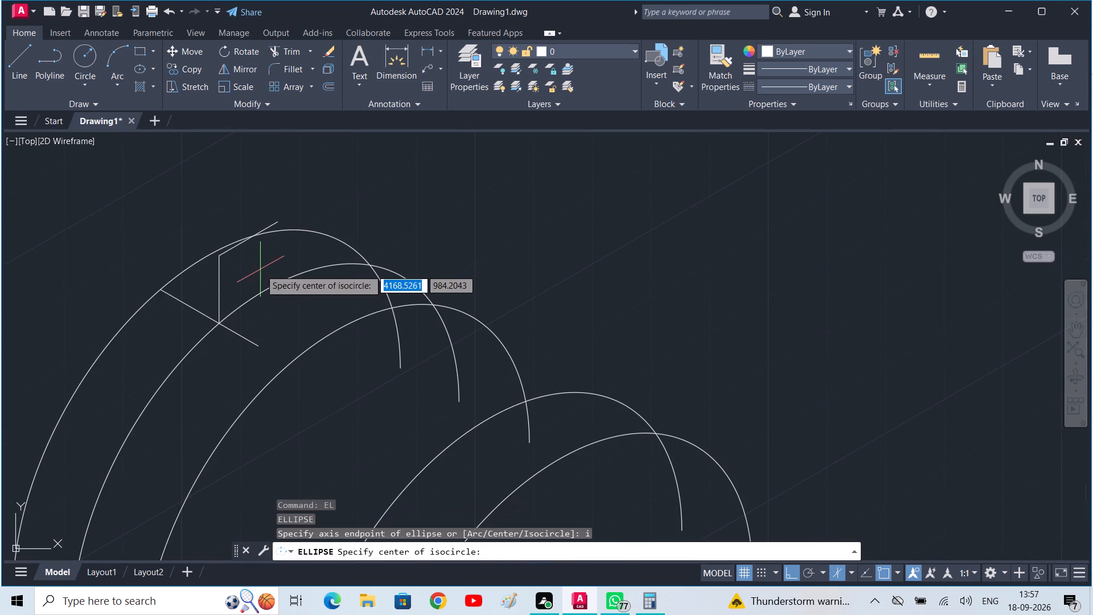
pyautogui.click(281, 219)
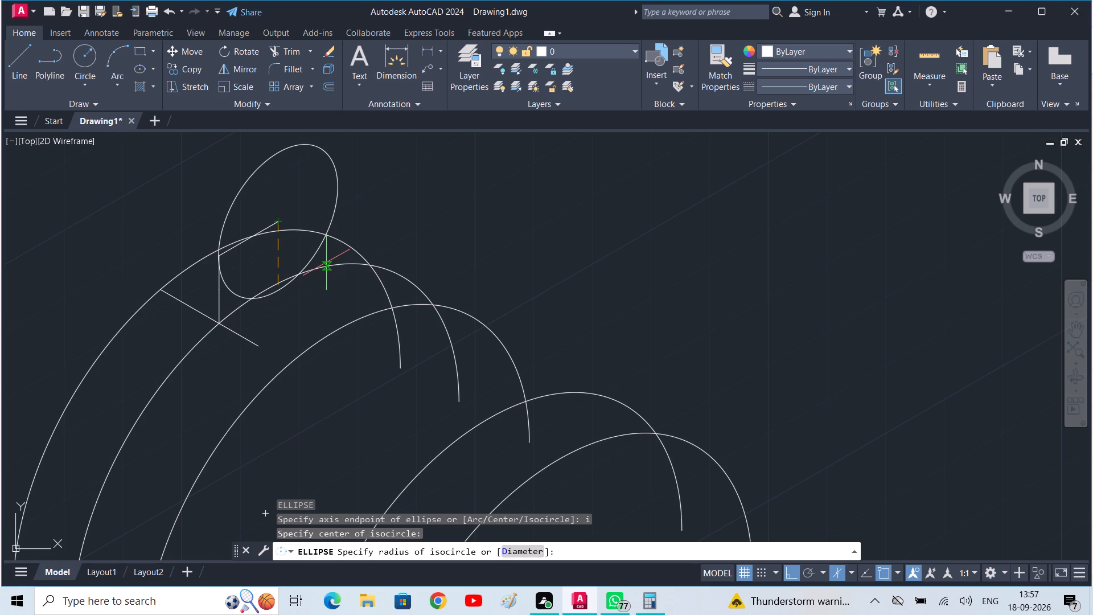
pyautogui.write('10')
pyautogui.press('Return')
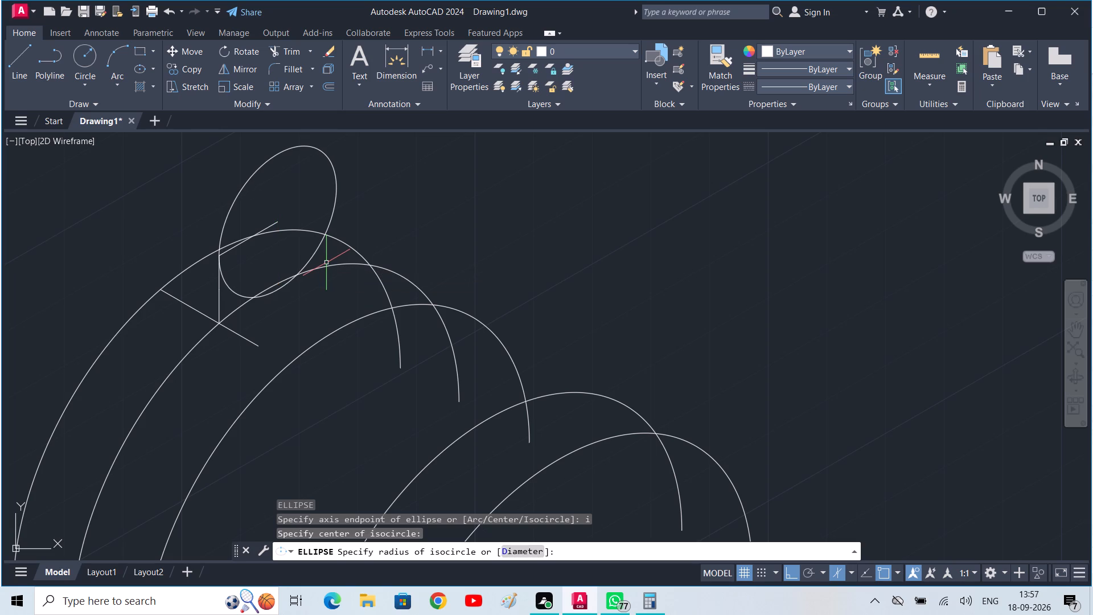
pyautogui.press('Escape')
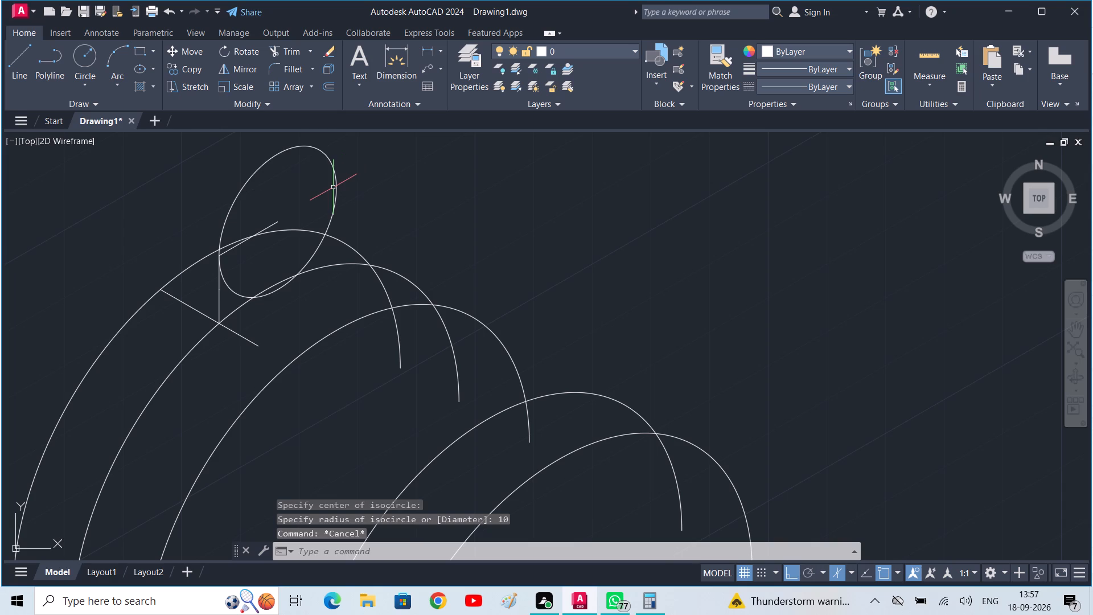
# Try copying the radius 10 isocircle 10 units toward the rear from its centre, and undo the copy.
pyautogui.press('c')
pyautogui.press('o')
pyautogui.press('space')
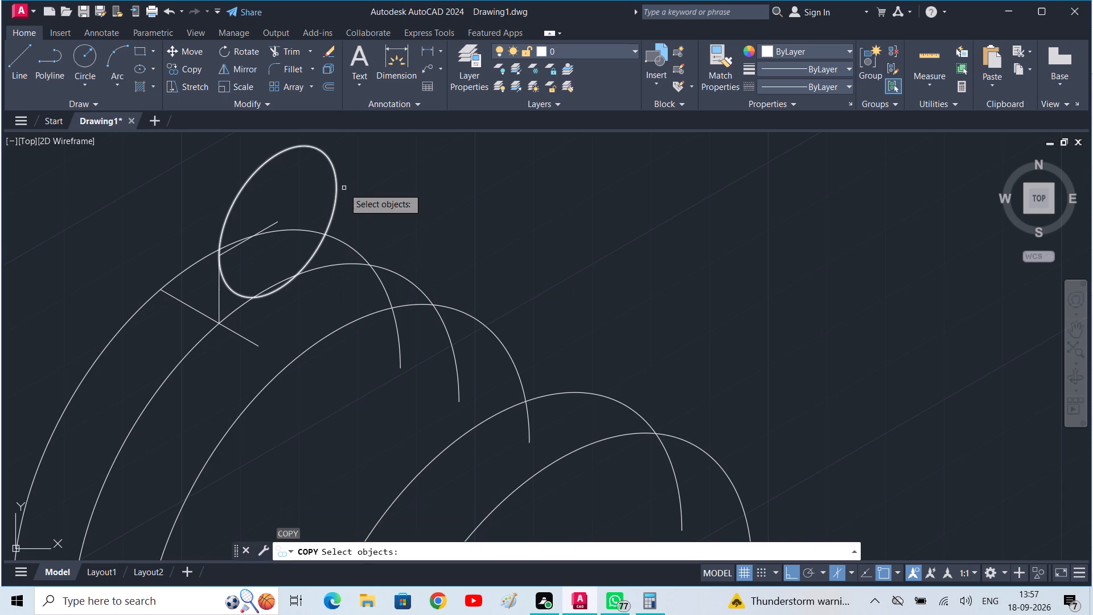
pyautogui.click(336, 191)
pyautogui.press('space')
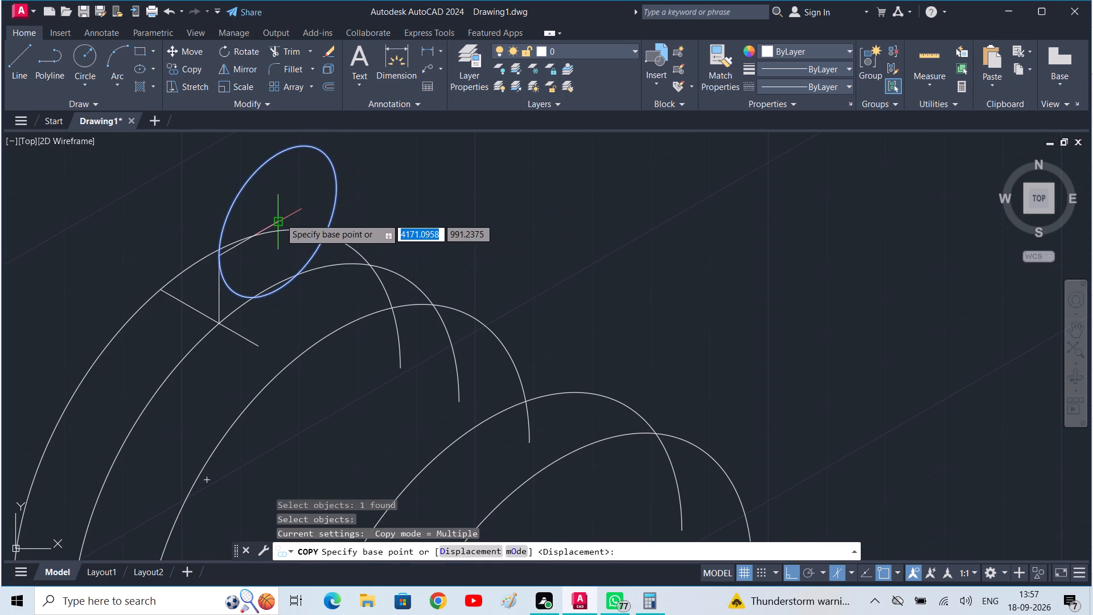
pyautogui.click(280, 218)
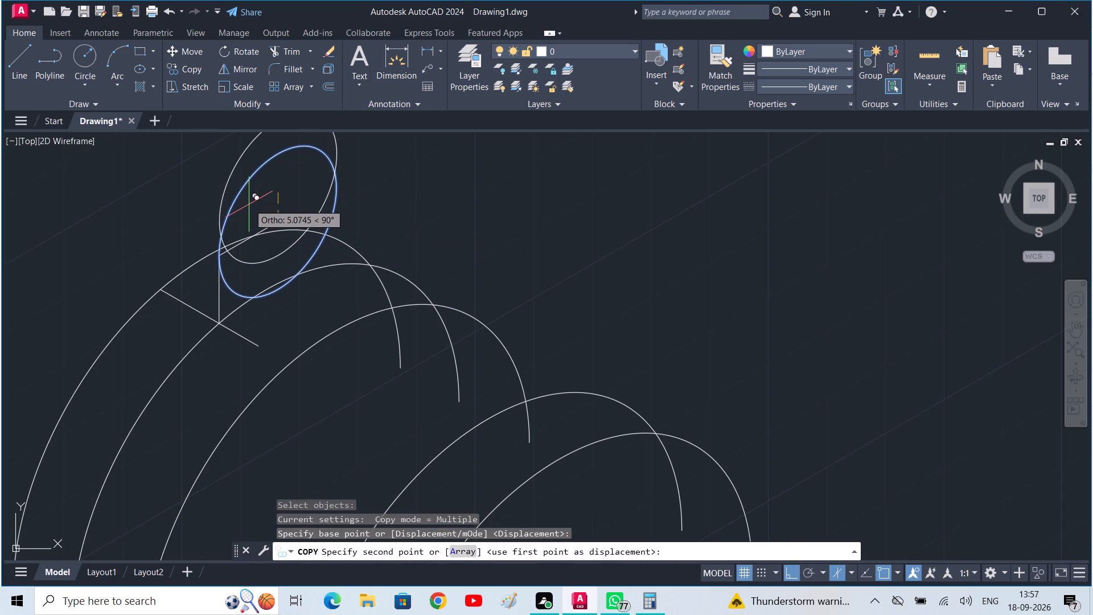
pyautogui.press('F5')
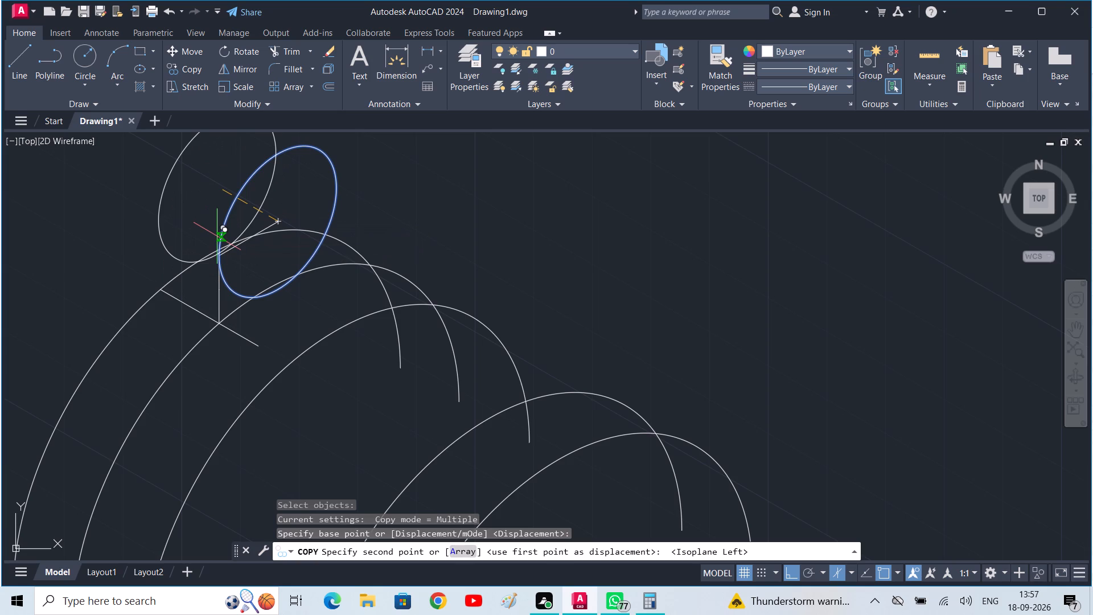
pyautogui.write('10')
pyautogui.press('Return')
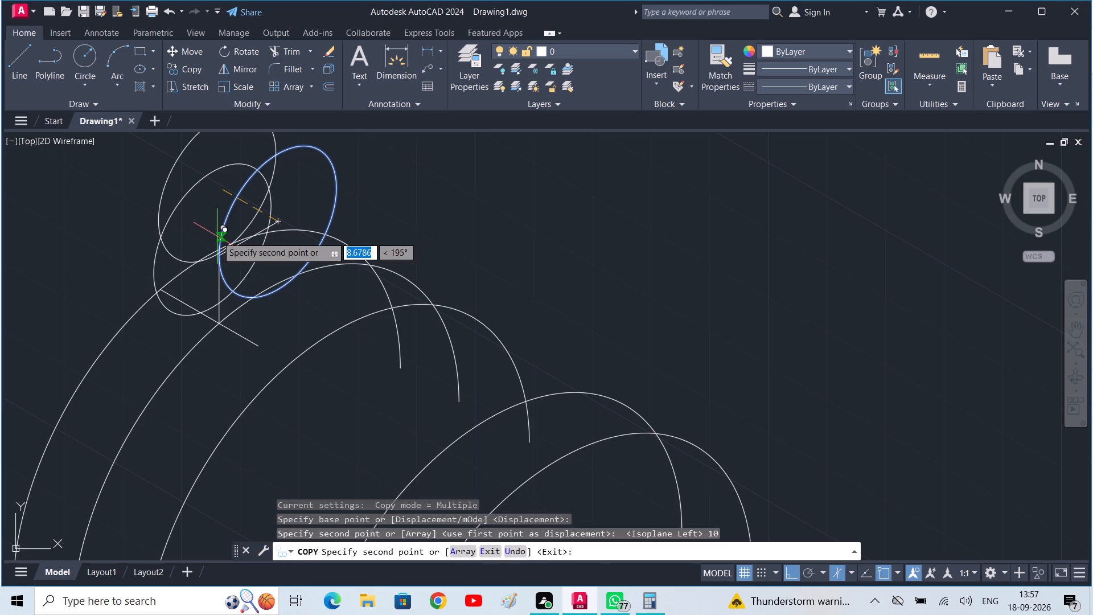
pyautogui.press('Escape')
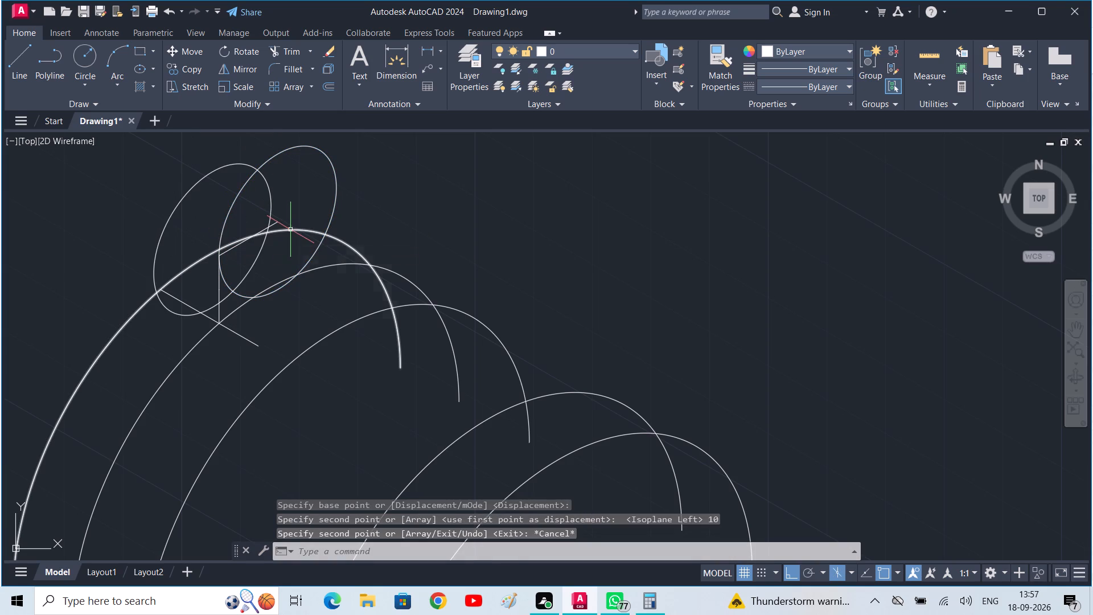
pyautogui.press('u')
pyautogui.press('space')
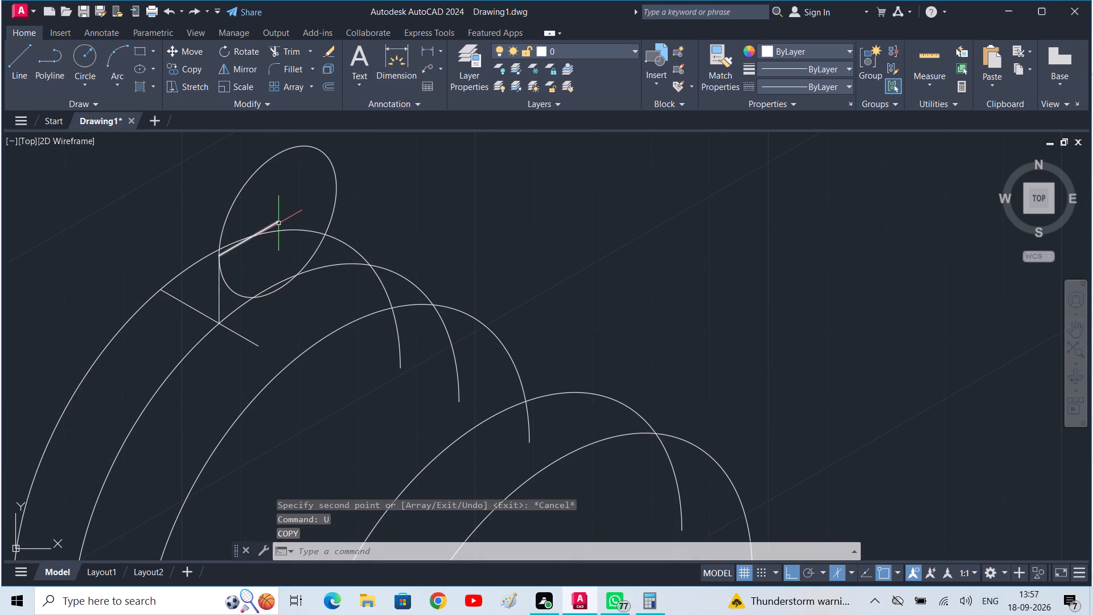
# Copy the radius 10 isocircle from its centre 10 units along the 150° depth axis toward the rear arc.
pyautogui.press('c')
pyautogui.write('p')
pyautogui.press('space')
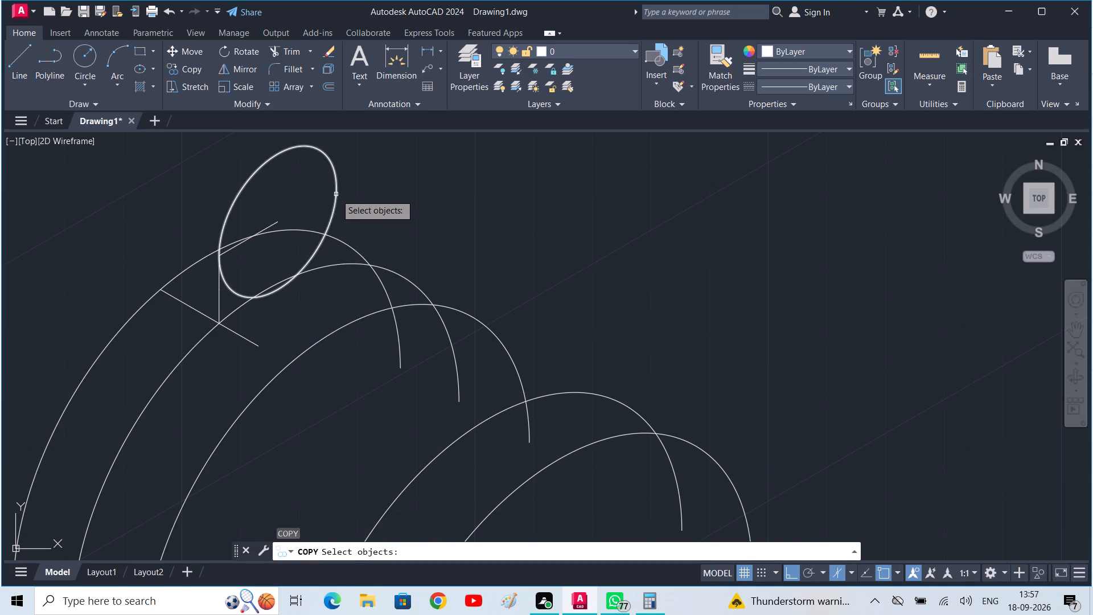
pyautogui.click(336, 194)
pyautogui.press('space')
pyautogui.click(280, 223)
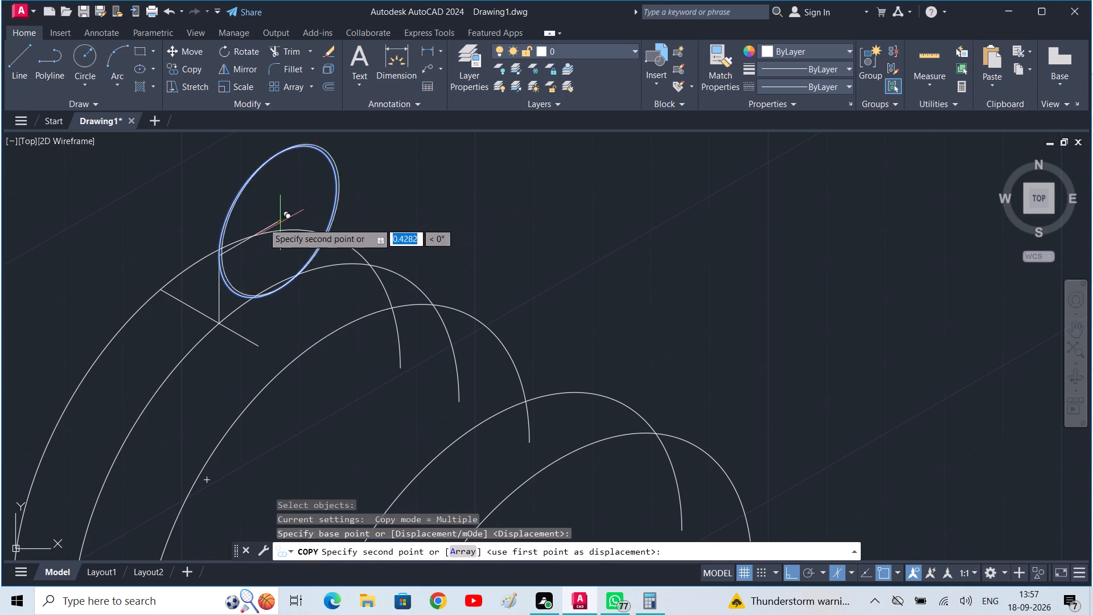
pyautogui.press('F5')
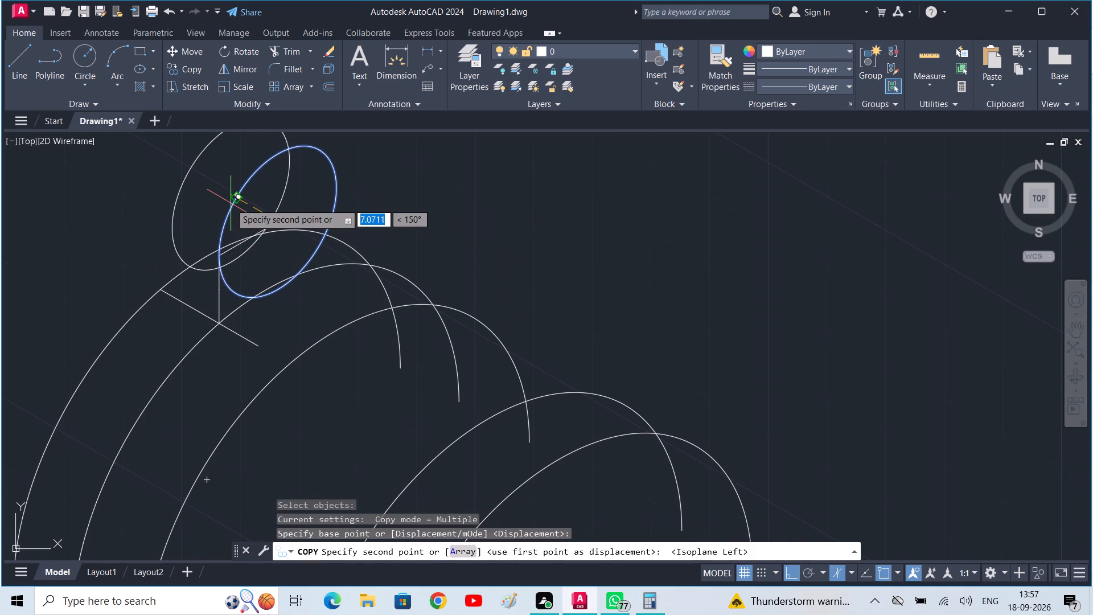
pyautogui.write('10')
pyautogui.press('Return')
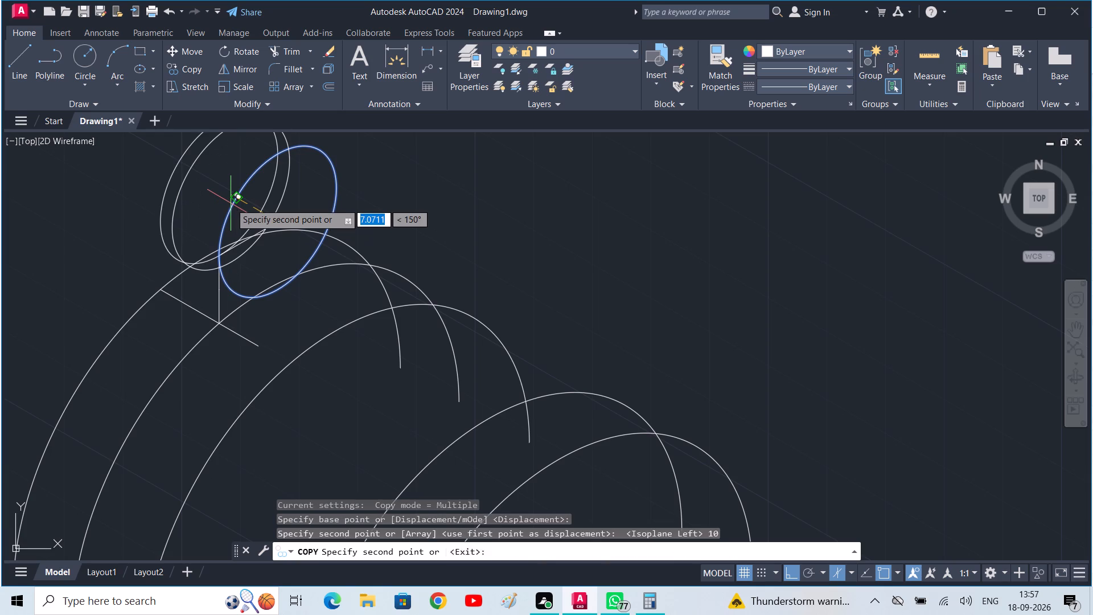
pyautogui.press('space')
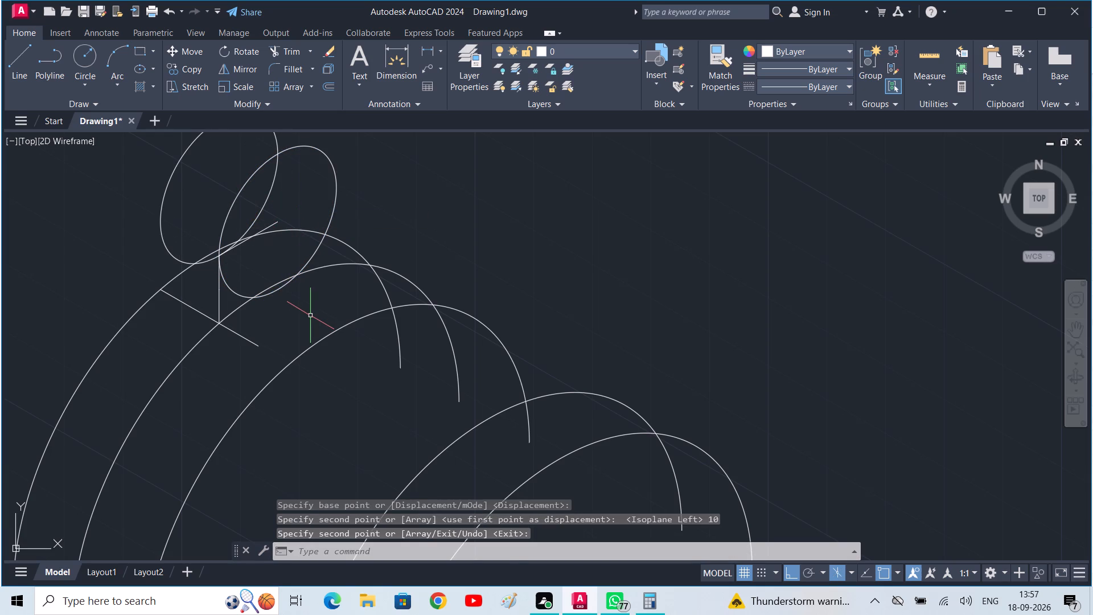
# Draw a 10-unit vertical line from the depth line's rear end on the outer arc up to the copied isocircle's edge.
pyautogui.press('l')
pyautogui.press('space')
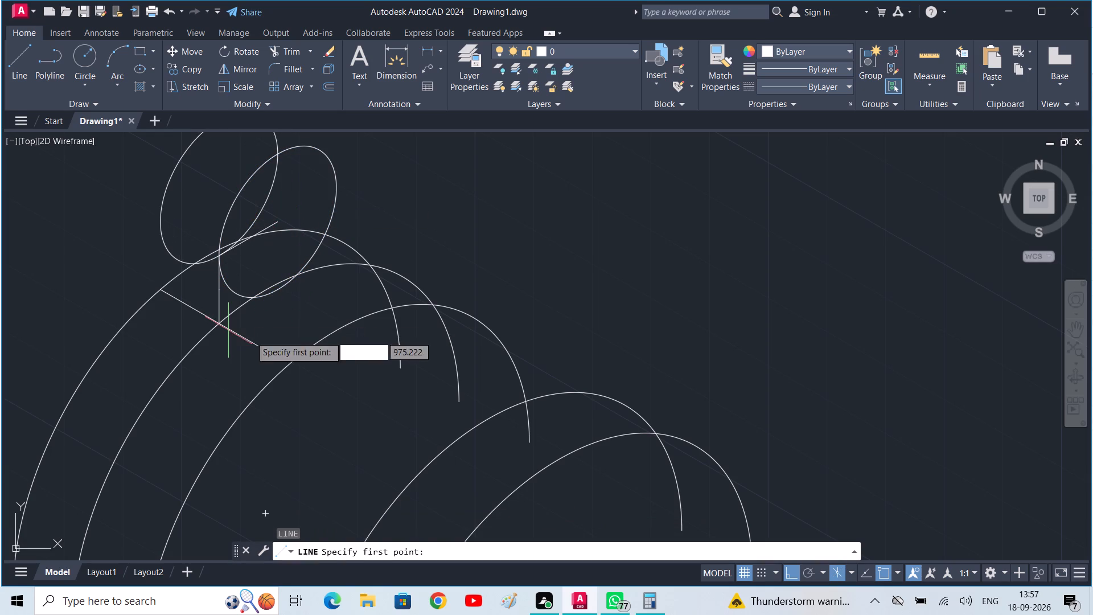
pyautogui.click(161, 288)
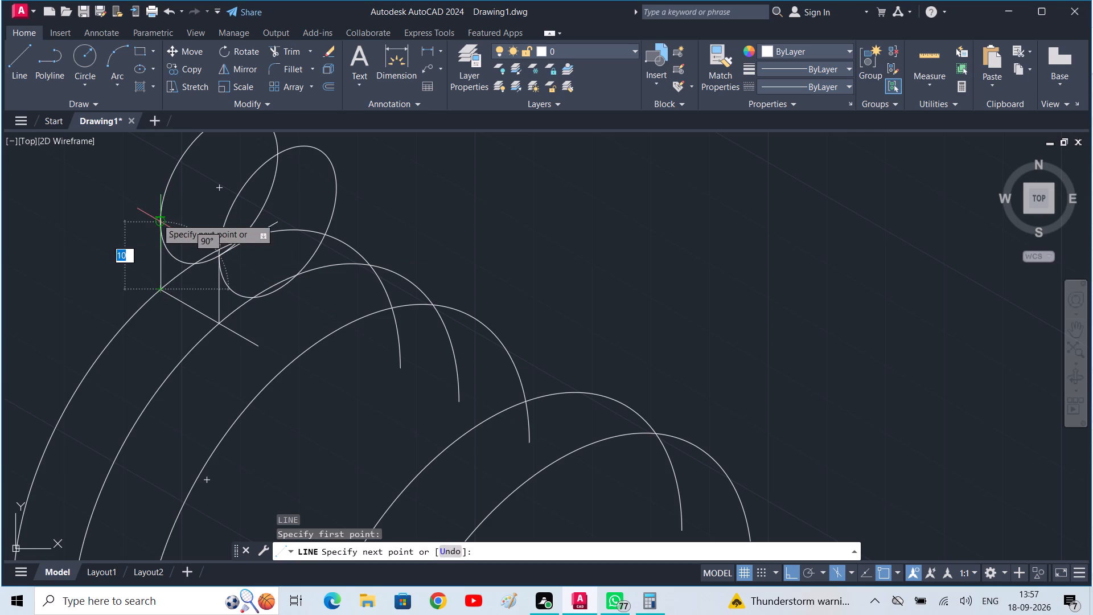
pyautogui.click(162, 220)
pyautogui.press('space')
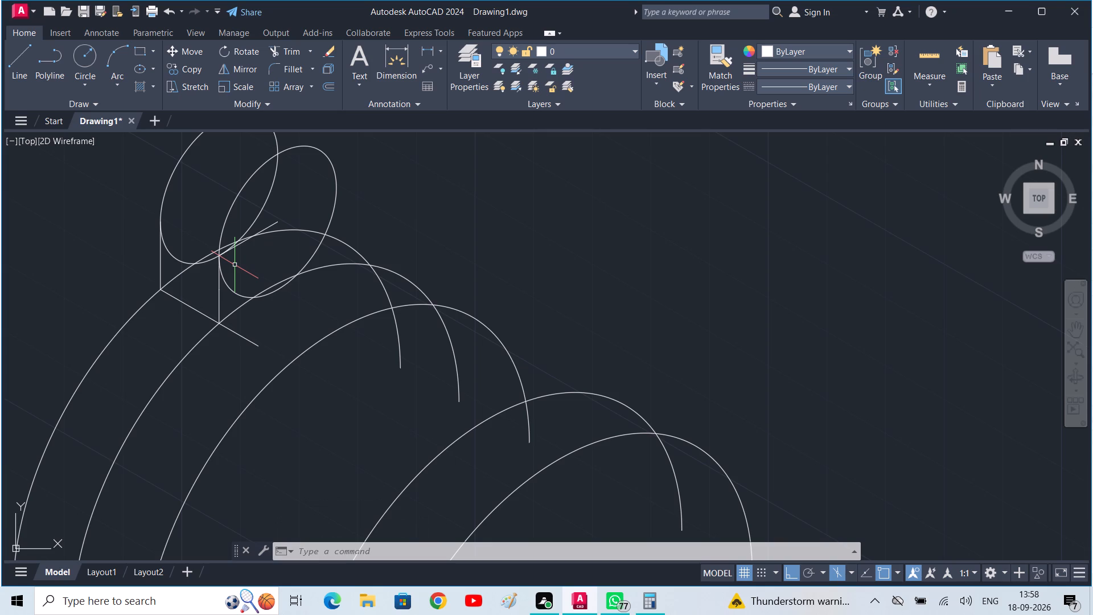
# Draw an isocircle of radius 5 on the right isoplane, concentric with the lug's front radius 10 isocircle.
pyautogui.write('el i')
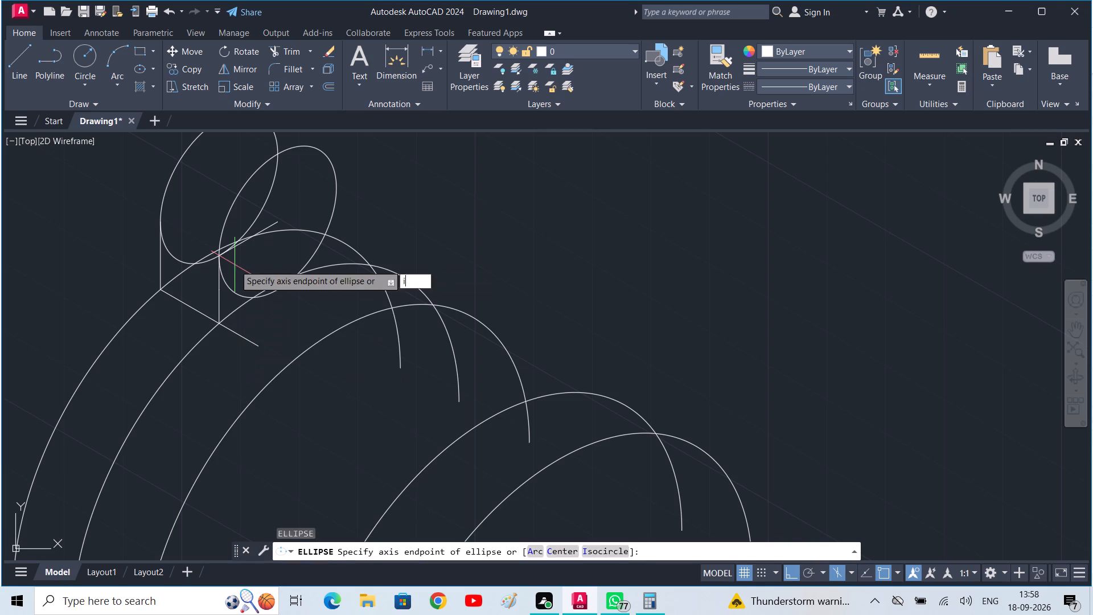
pyautogui.press('space')
pyautogui.click(280, 219)
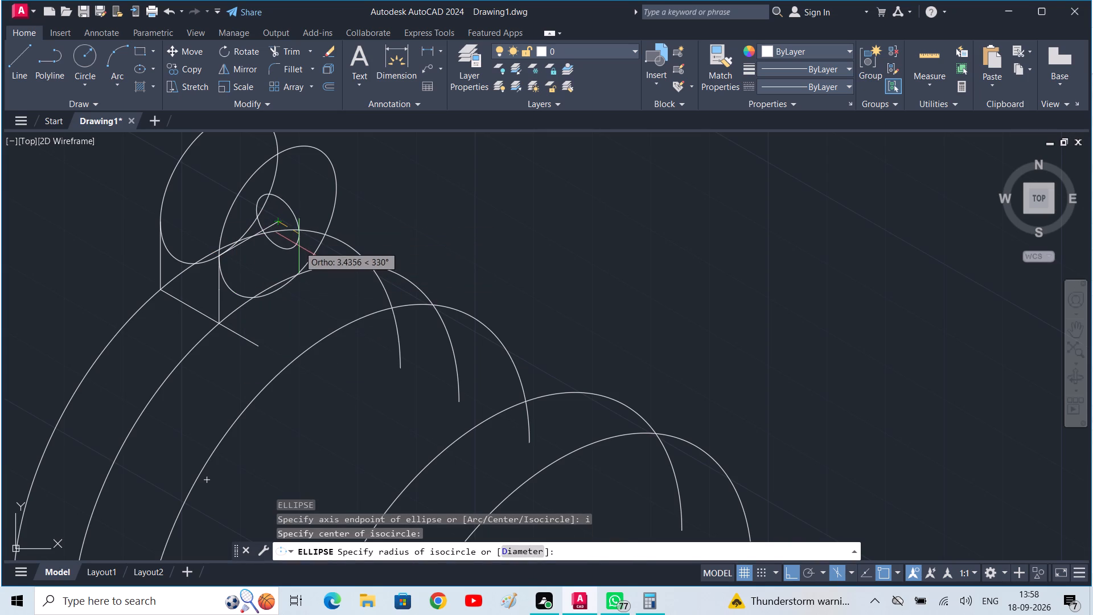
pyautogui.press('F5')
pyautogui.press('F5')
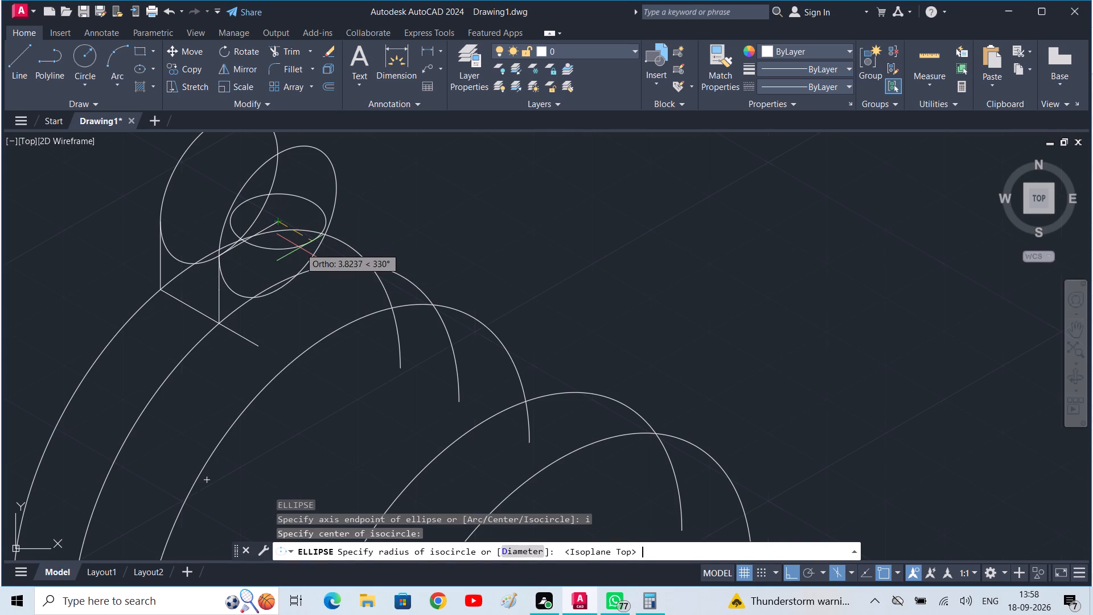
pyautogui.press('5')
pyautogui.press('Return')
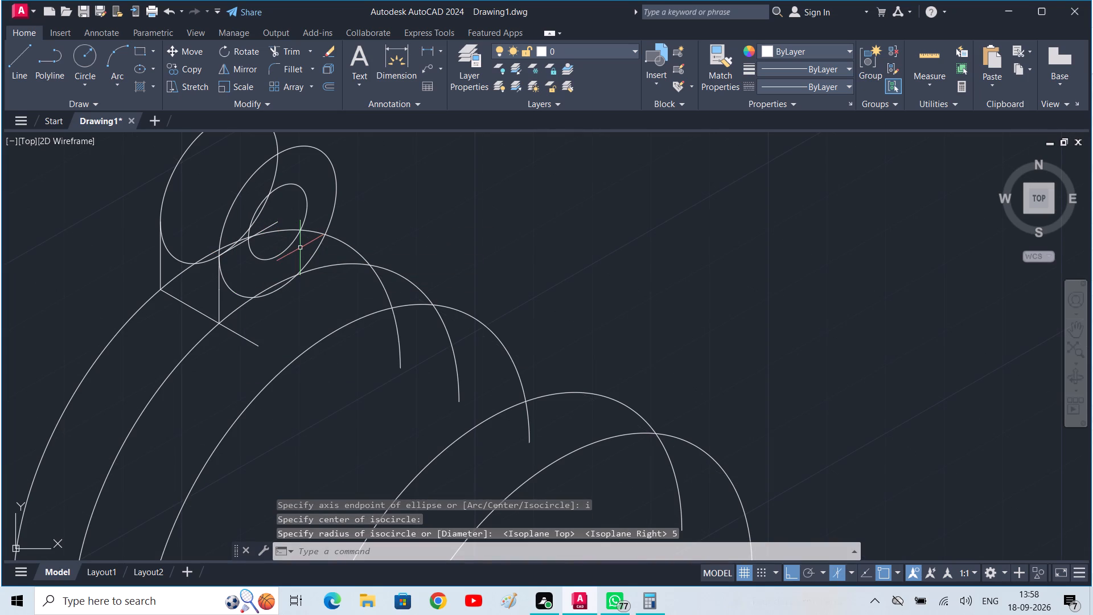
pyautogui.press('Escape')
# Trim away the rear isocircle, rear outer arc and 30° construction line portions crossing the front lug face and its hole.
pyautogui.write('tr')
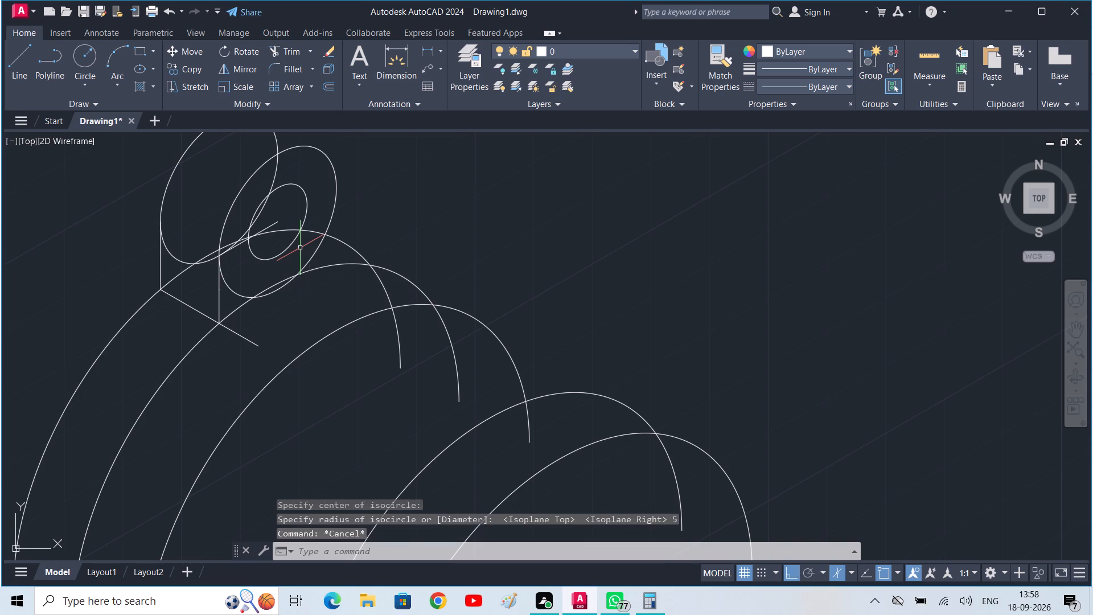
pyautogui.press('space')
pyautogui.moveTo(287, 170); pyautogui.dragTo(285, 170)
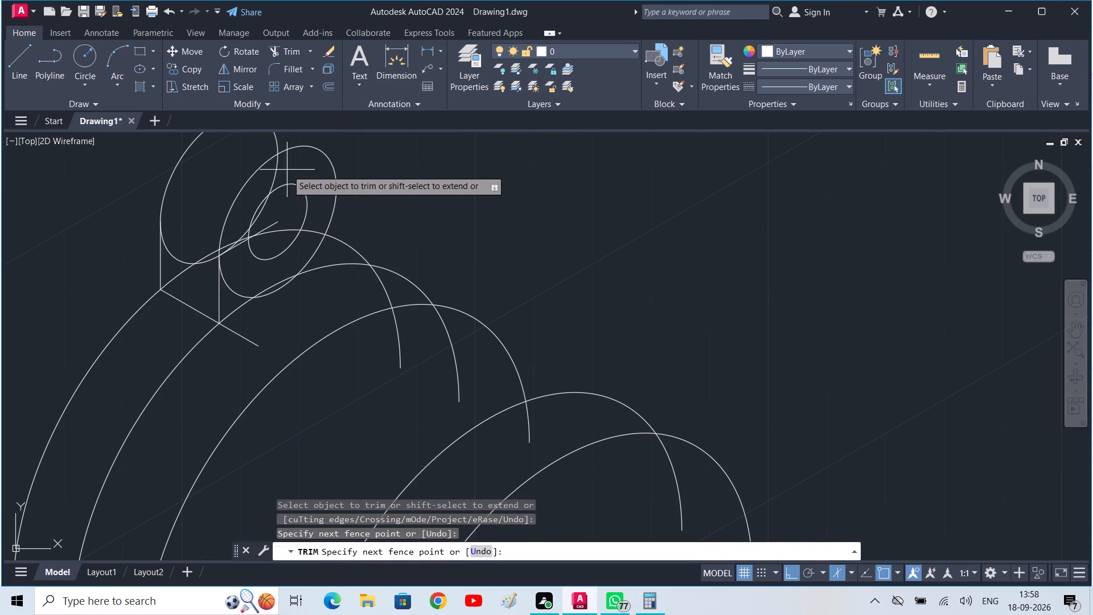
pyautogui.moveTo(285, 170); pyautogui.dragTo(230, 261)
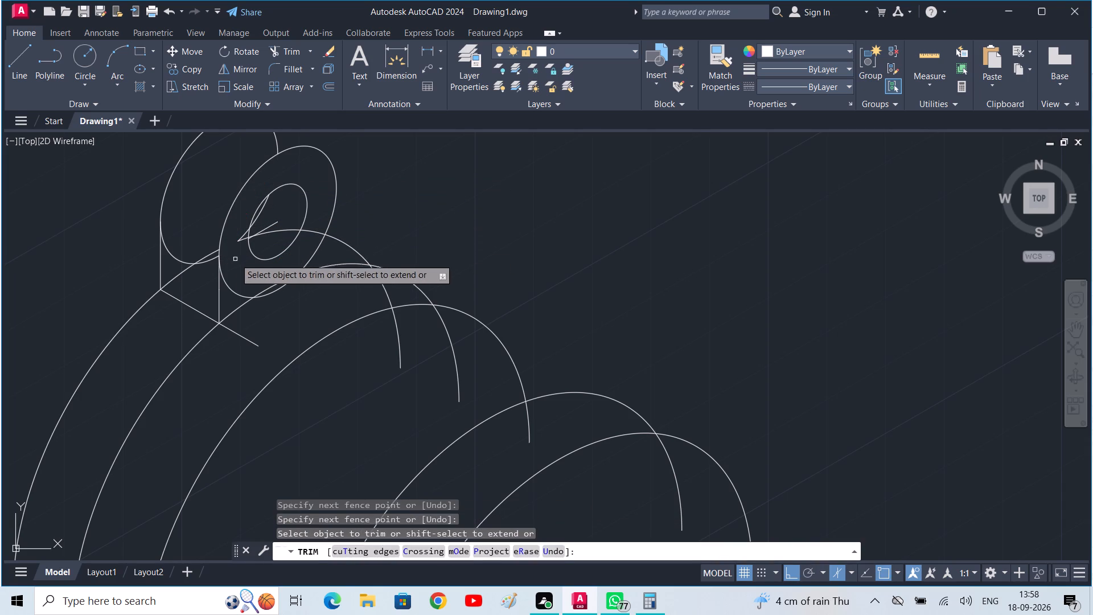
pyautogui.scroll(3, 240, 235)
pyautogui.moveTo(305, 144); pyautogui.dragTo(305, 151)
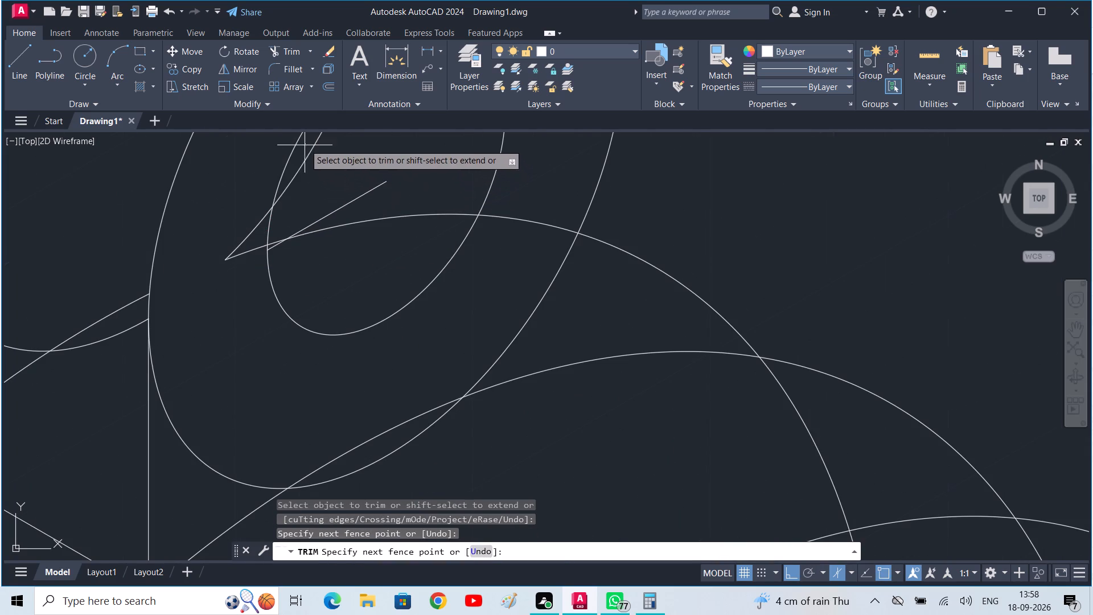
pyautogui.moveTo(305, 151); pyautogui.dragTo(328, 247)
pyautogui.moveTo(237, 206); pyautogui.dragTo(246, 217)
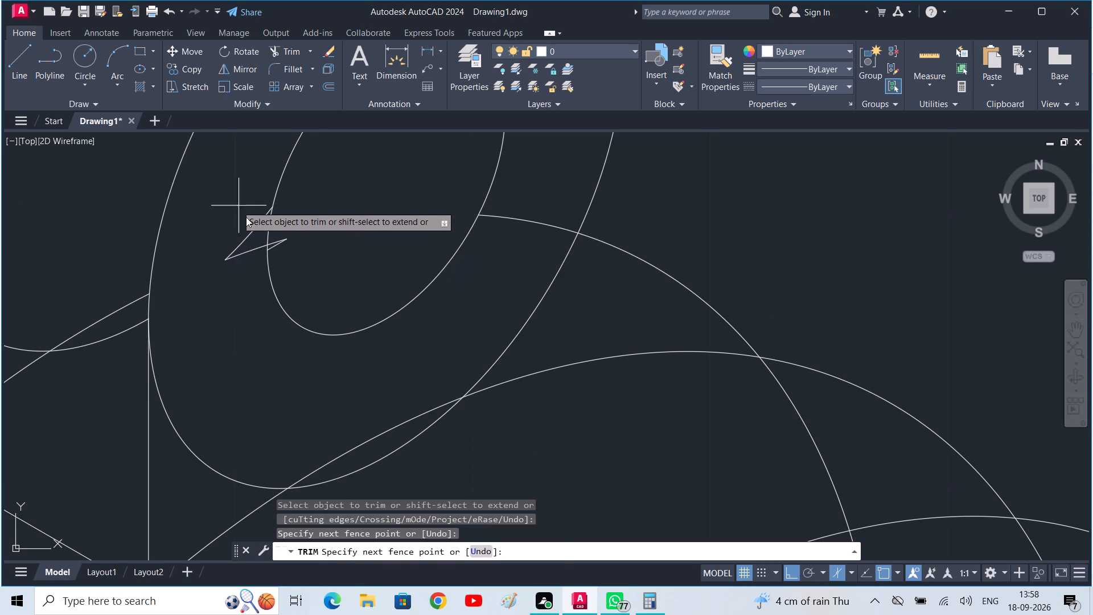
pyautogui.moveTo(246, 217); pyautogui.dragTo(250, 264)
pyautogui.moveTo(282, 233); pyautogui.dragTo(276, 252)
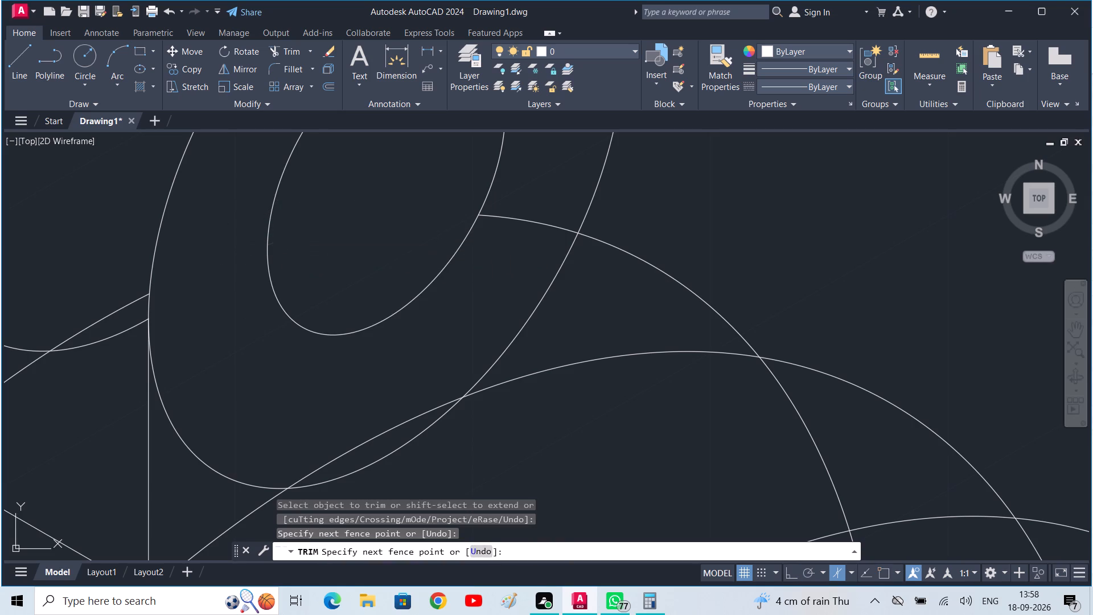
pyautogui.moveTo(293, 240); pyautogui.dragTo(313, 232, button='middle')
pyautogui.scroll(-2, 199, 290)
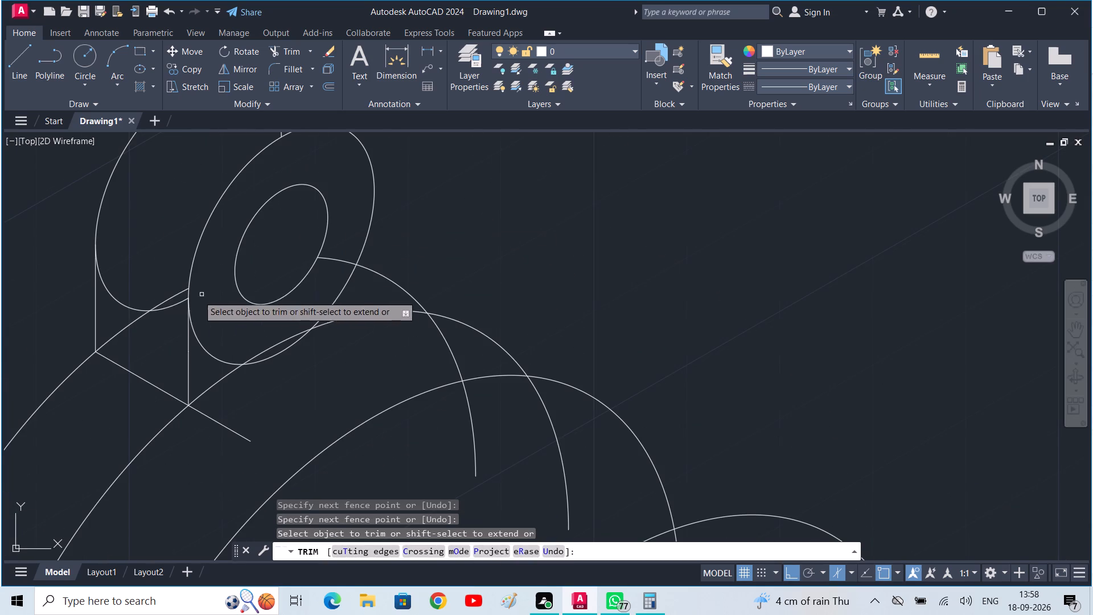
# Trim the hidden arc pieces between the lug's vertical edges and the lower portions of both radius 10 isocircles.
pyautogui.moveTo(166, 251); pyautogui.dragTo(132, 294)
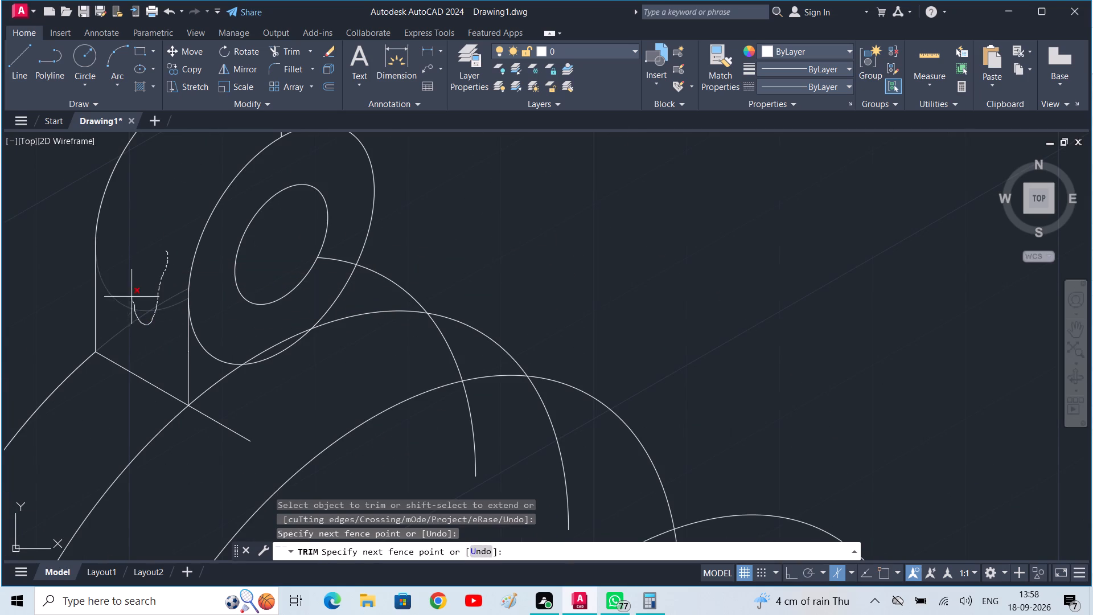
pyautogui.moveTo(132, 294); pyautogui.dragTo(132, 270)
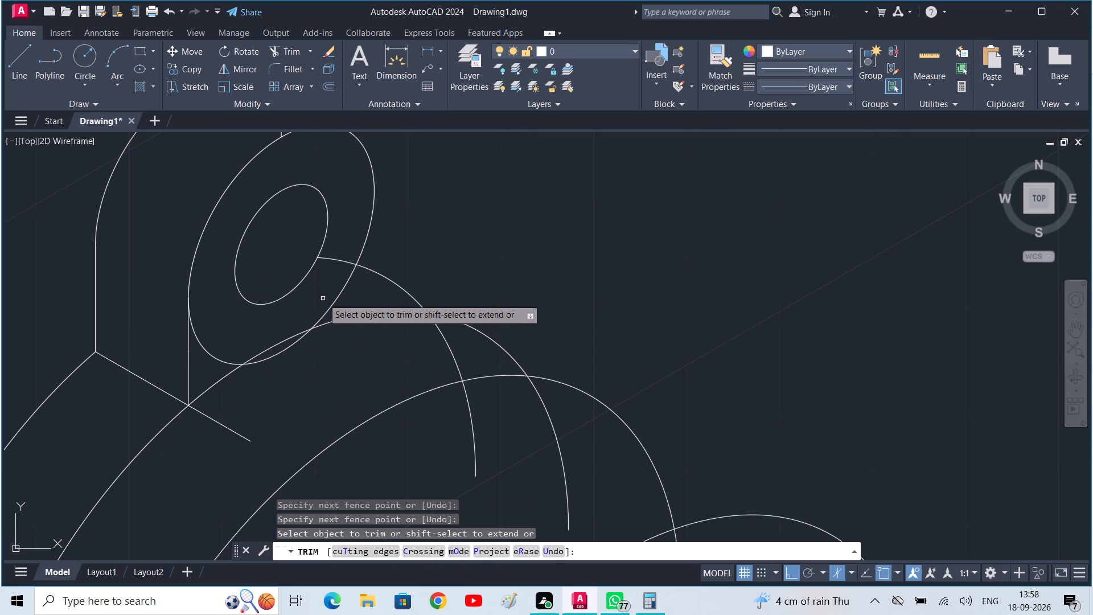
pyautogui.click(286, 351)
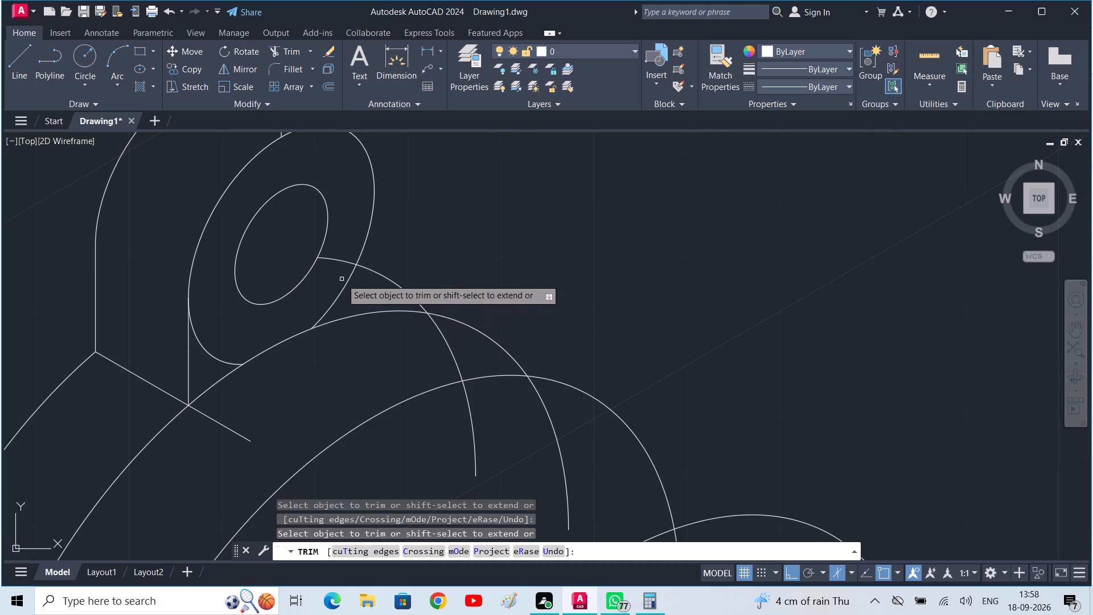
pyautogui.click(202, 341)
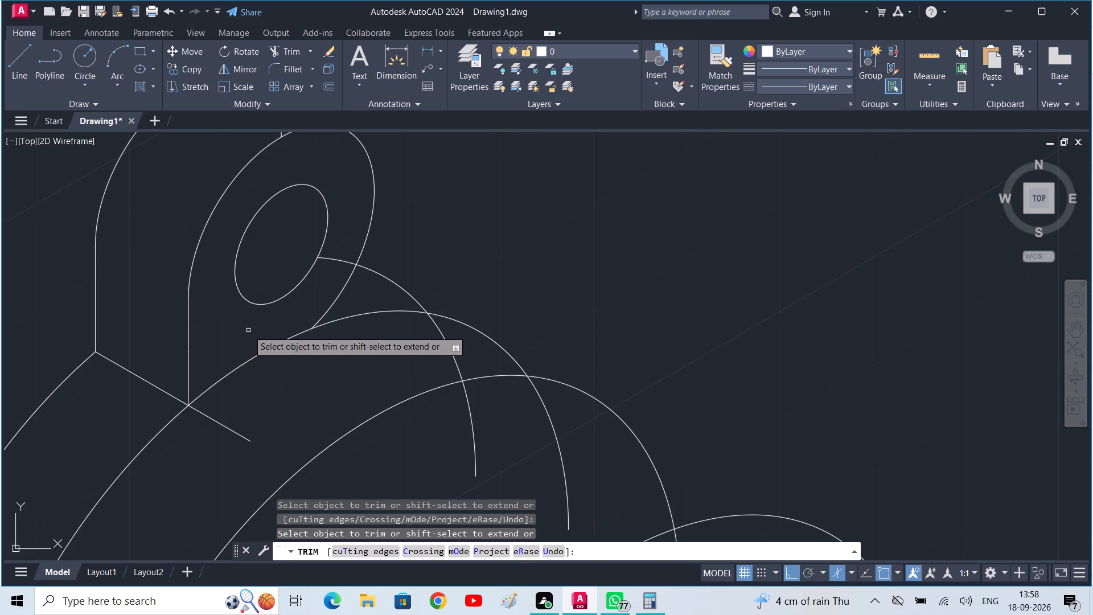
pyautogui.scroll(-1, 249, 330)
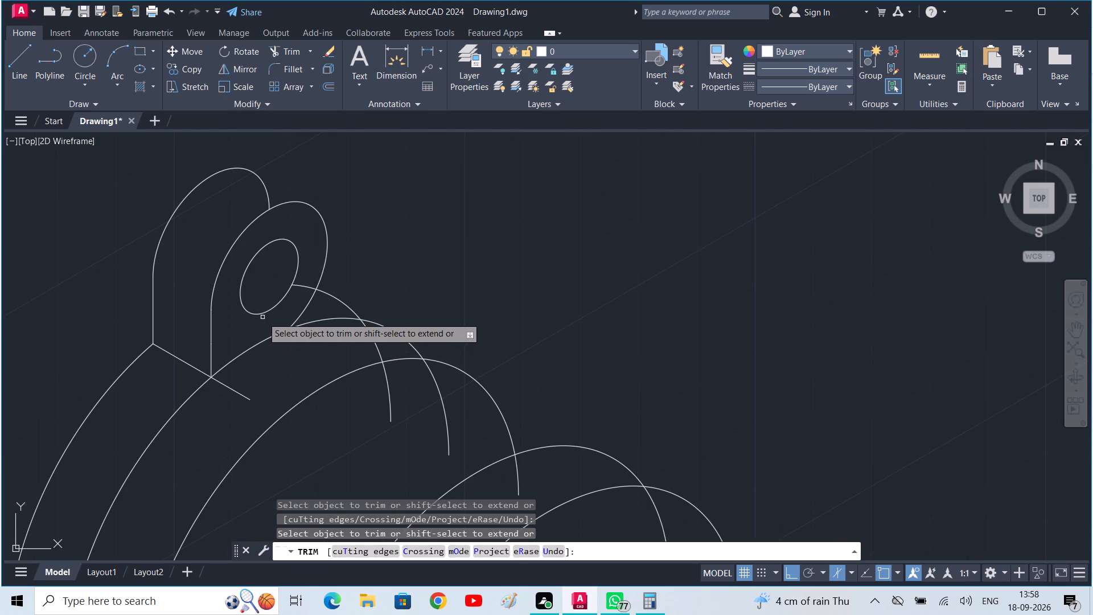
pyautogui.press('Escape')
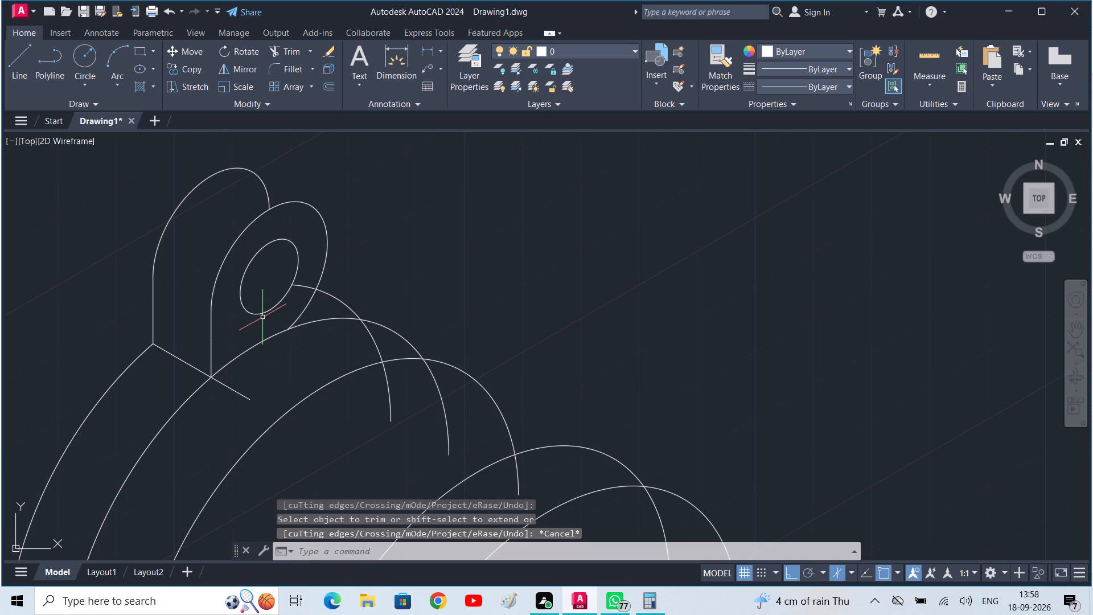
# Draw a tangent line along the depth axis joining the upper curves of the lug's rear and front isocircles.
pyautogui.write('l')
pyautogui.press('space')
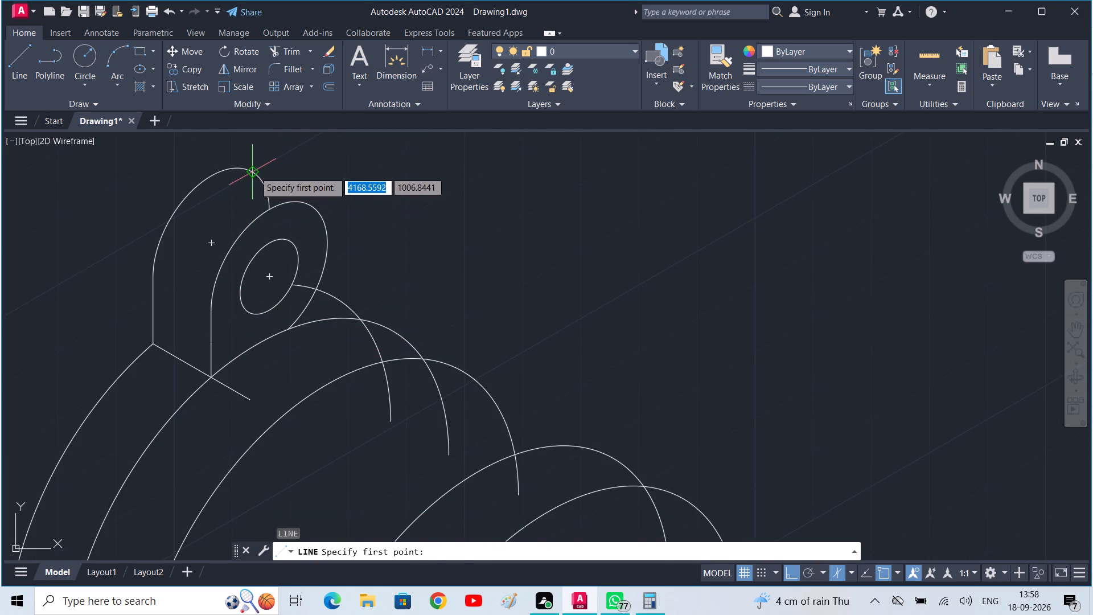
pyautogui.click(253, 170)
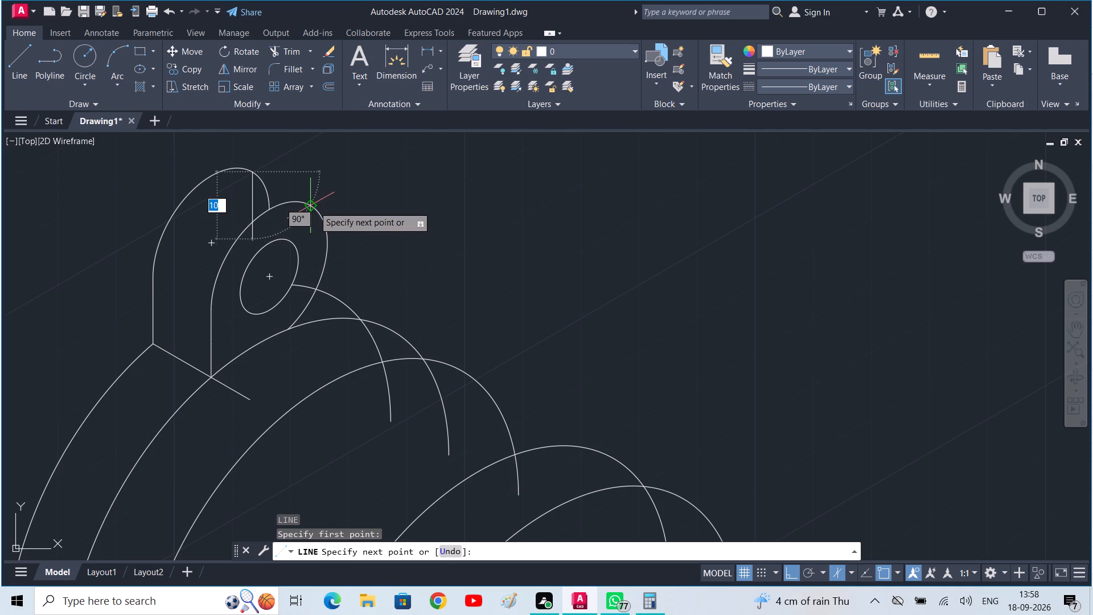
pyautogui.click(314, 206)
pyautogui.press('space')
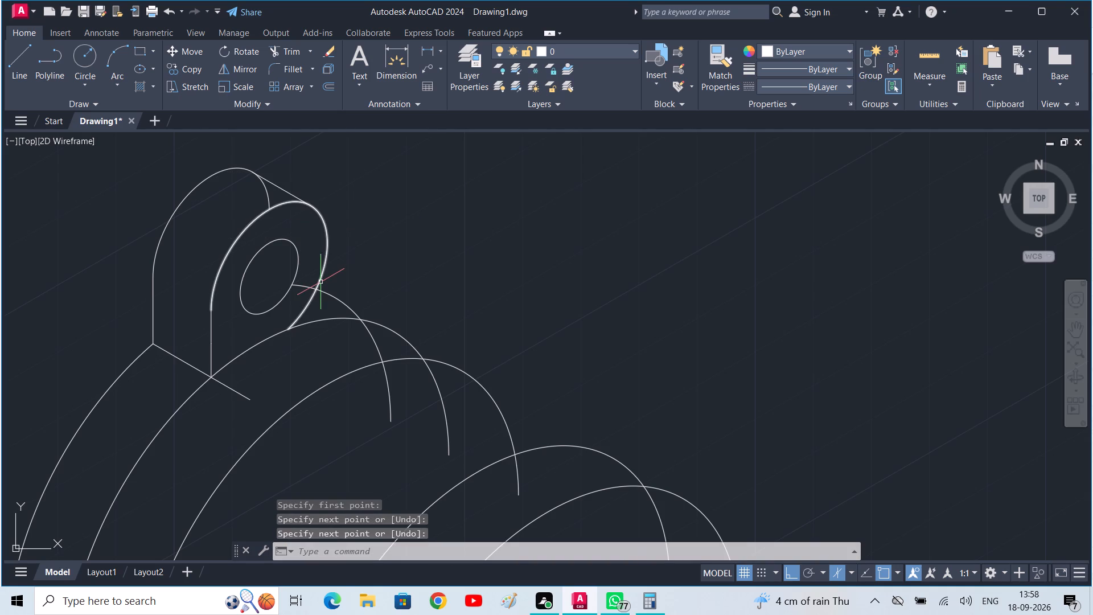
# Draw a vertical line from the outer side of the lug's front curve down past the arc at depth 10.
pyautogui.write('l')
pyautogui.press('space')
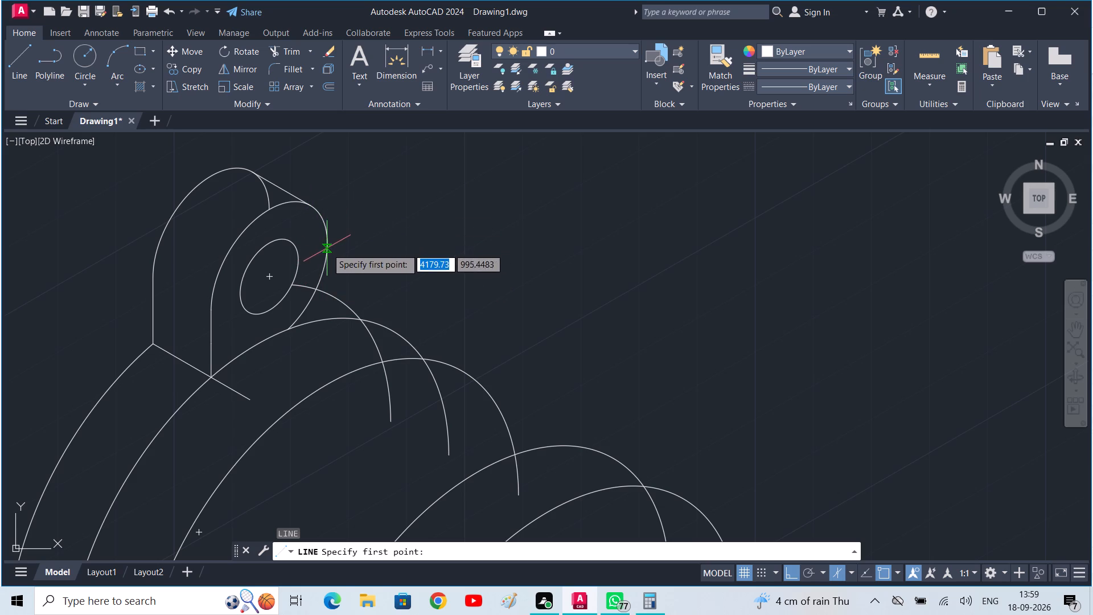
pyautogui.scroll(2, 327, 233)
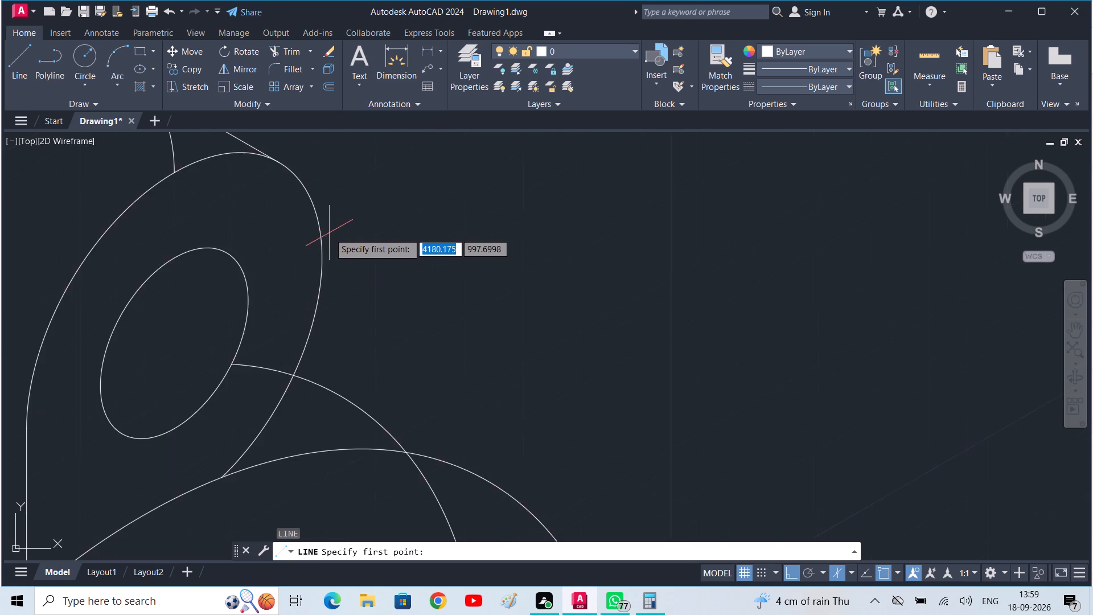
pyautogui.scroll(1, 327, 235)
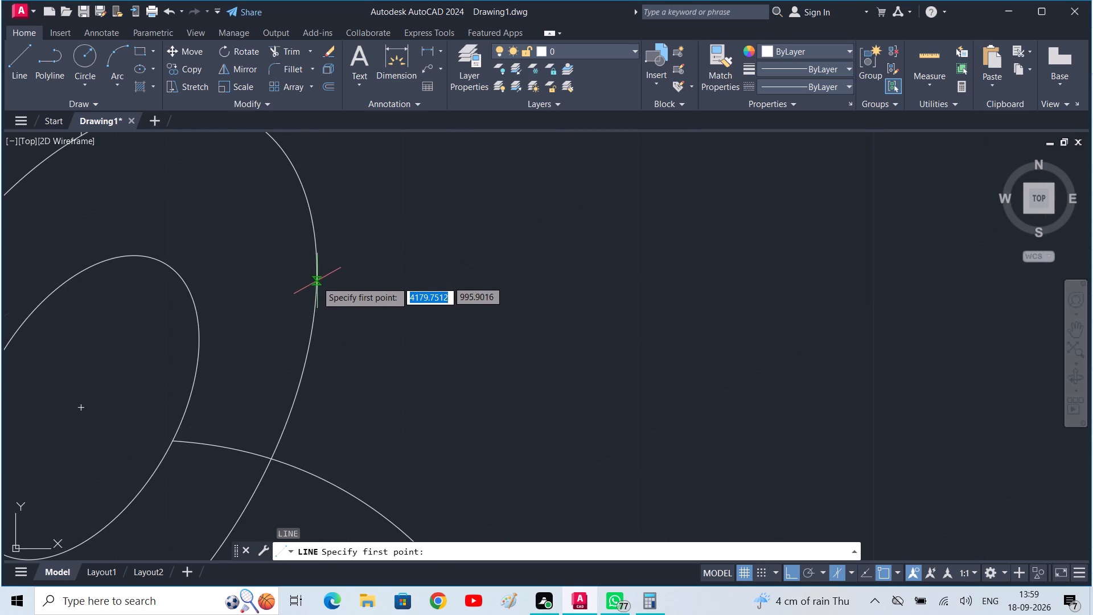
pyautogui.click(316, 245)
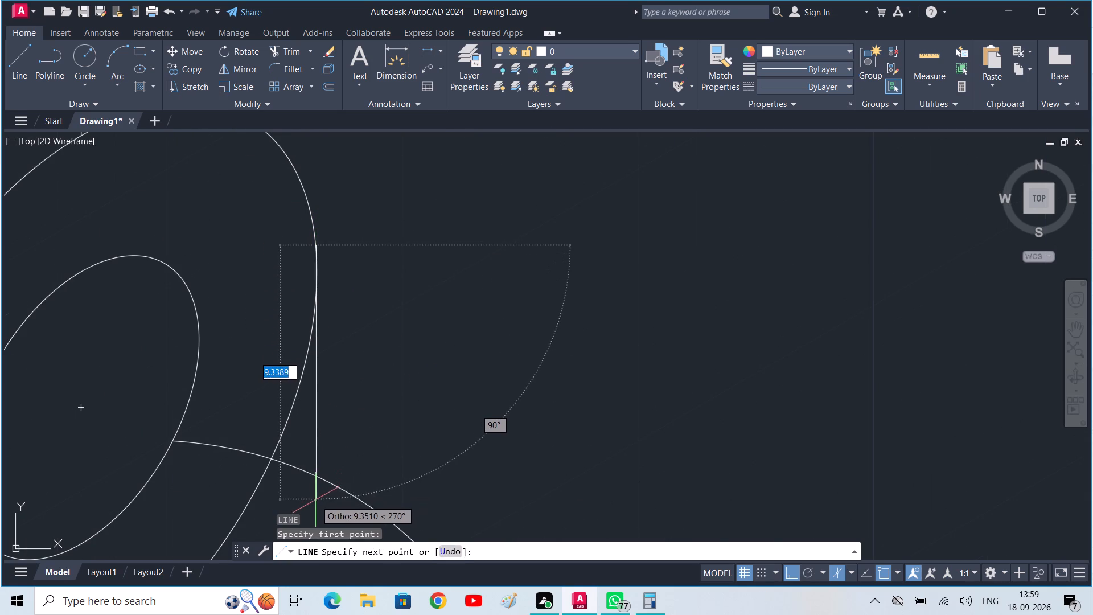
pyautogui.moveTo(305, 498); pyautogui.dragTo(403, 287, button='middle')
pyautogui.click(396, 429)
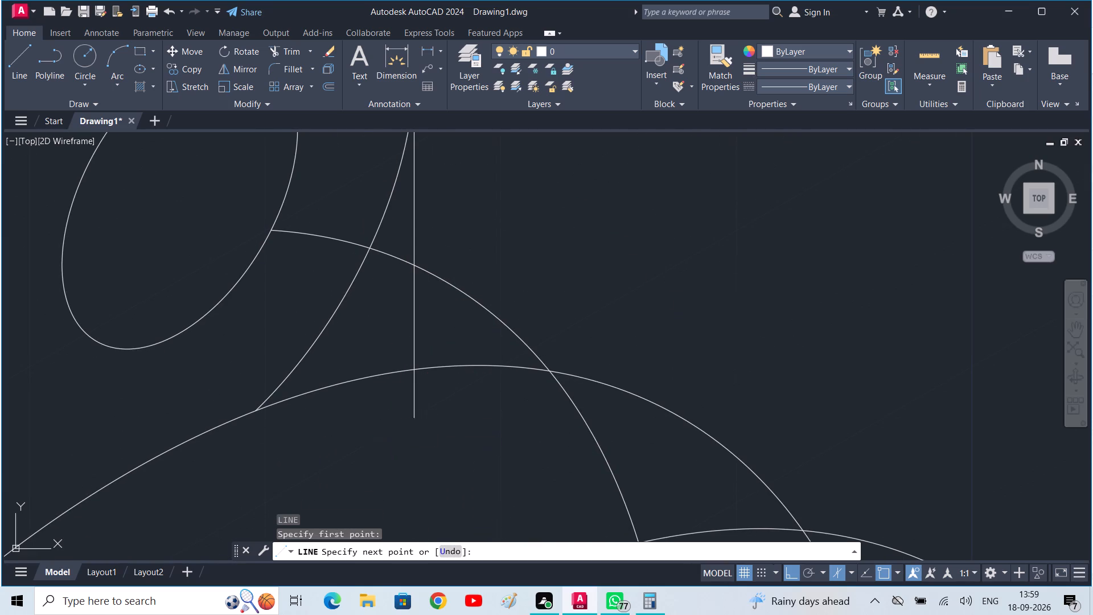
pyautogui.press('space')
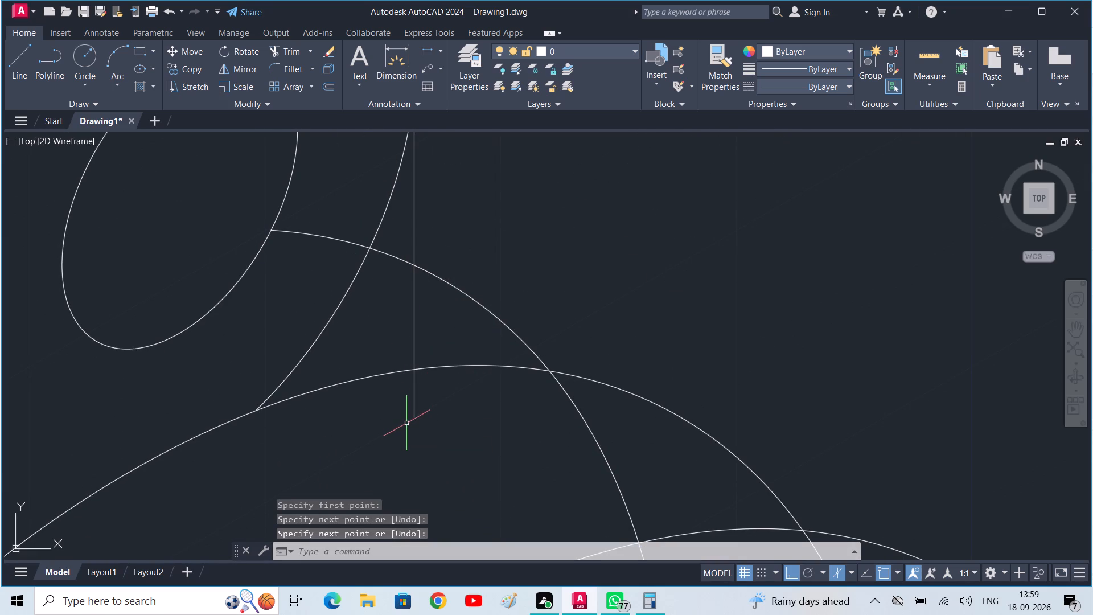
pyautogui.press('Escape')
# Trim the rear arc and leftover isocircle curve inside the lug, plus the vertical and depth line ends overrunning the depth 10 arc.
pyautogui.write('tr')
pyautogui.press('space')
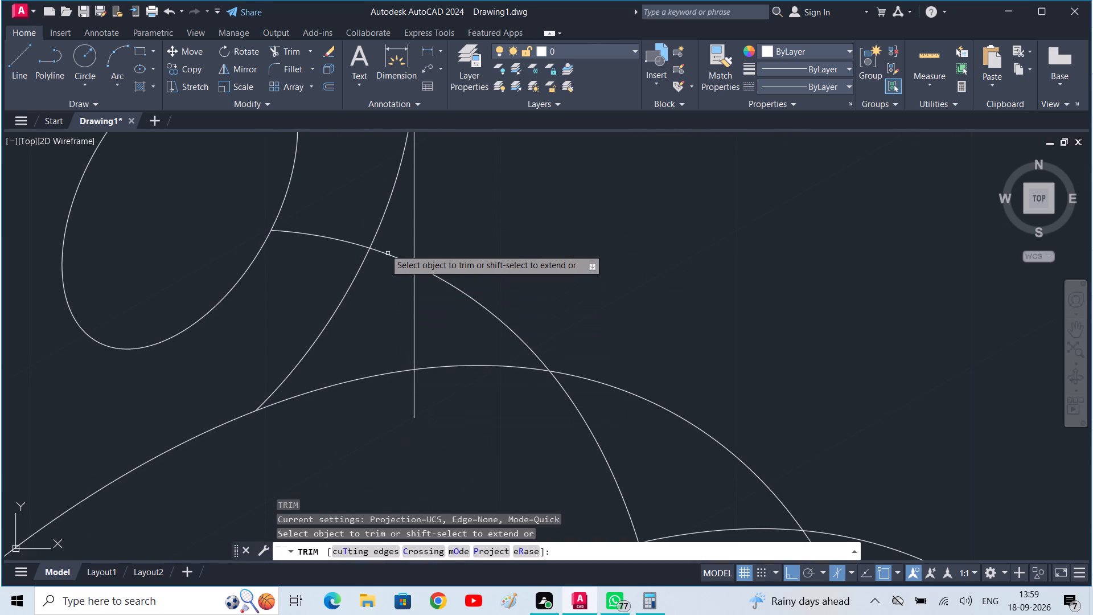
pyautogui.moveTo(374, 215); pyautogui.dragTo(350, 282)
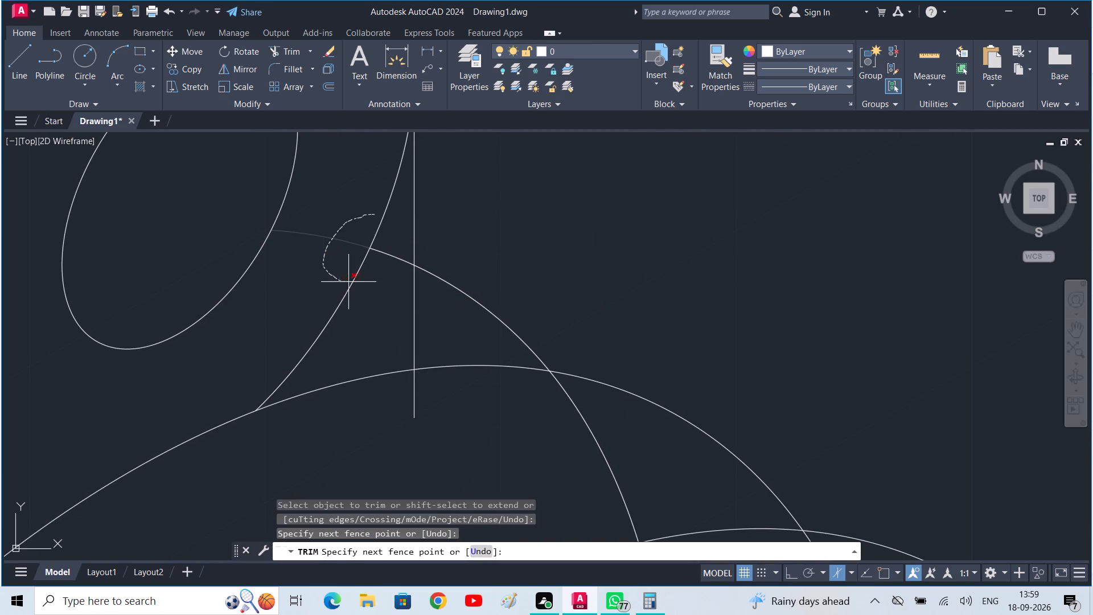
pyautogui.moveTo(350, 282); pyautogui.dragTo(379, 230)
pyautogui.click(383, 228)
pyautogui.doubleClick(381, 225)
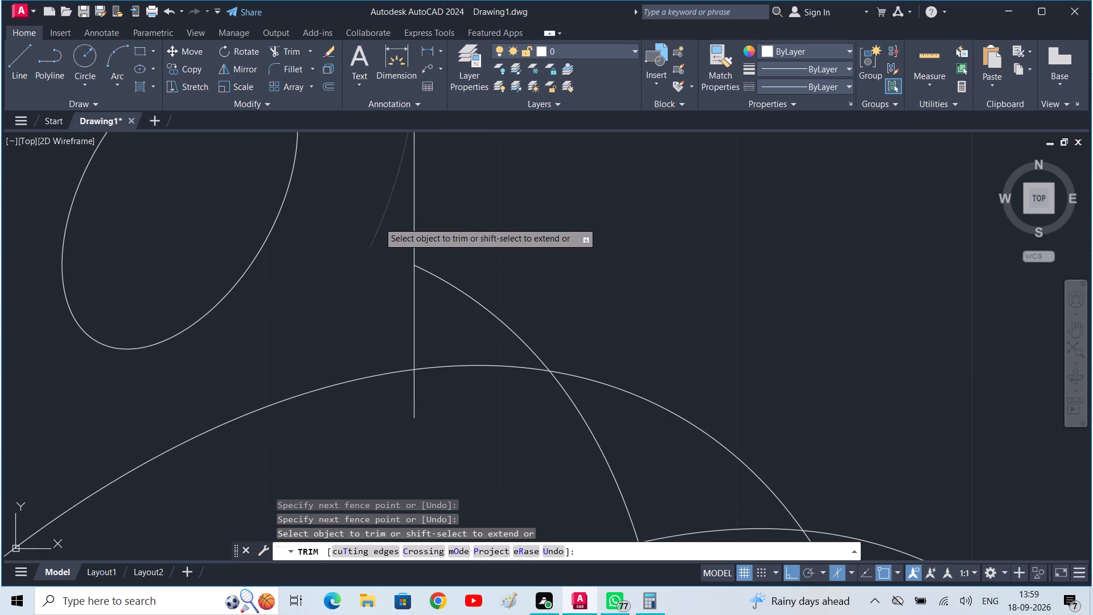
pyautogui.scroll(-3, 380, 224)
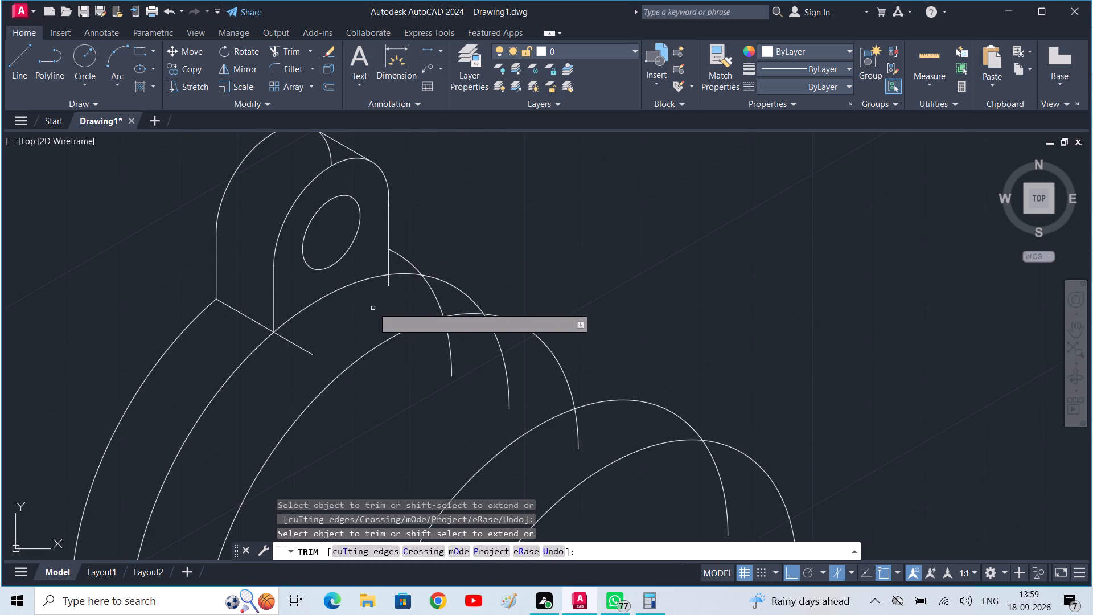
pyautogui.scroll(1, 392, 282)
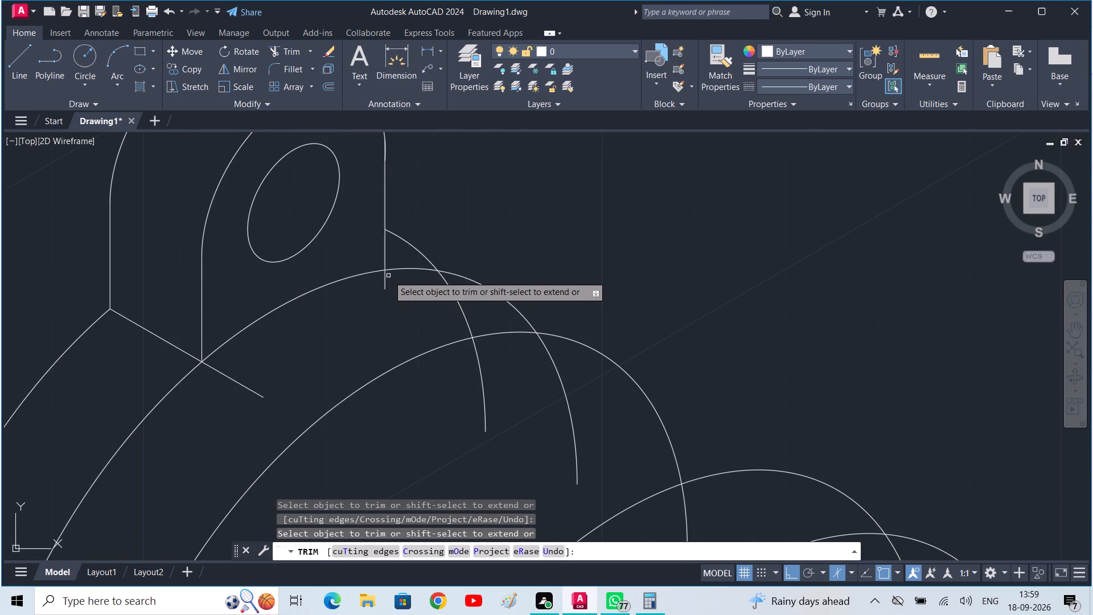
pyautogui.click(384, 281)
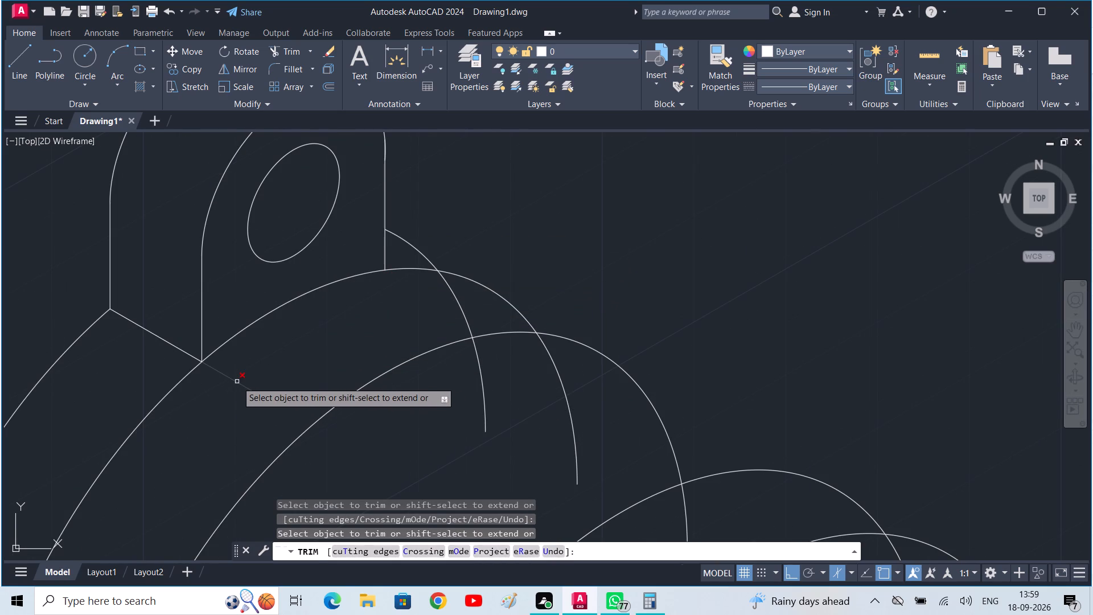
pyautogui.click(237, 382)
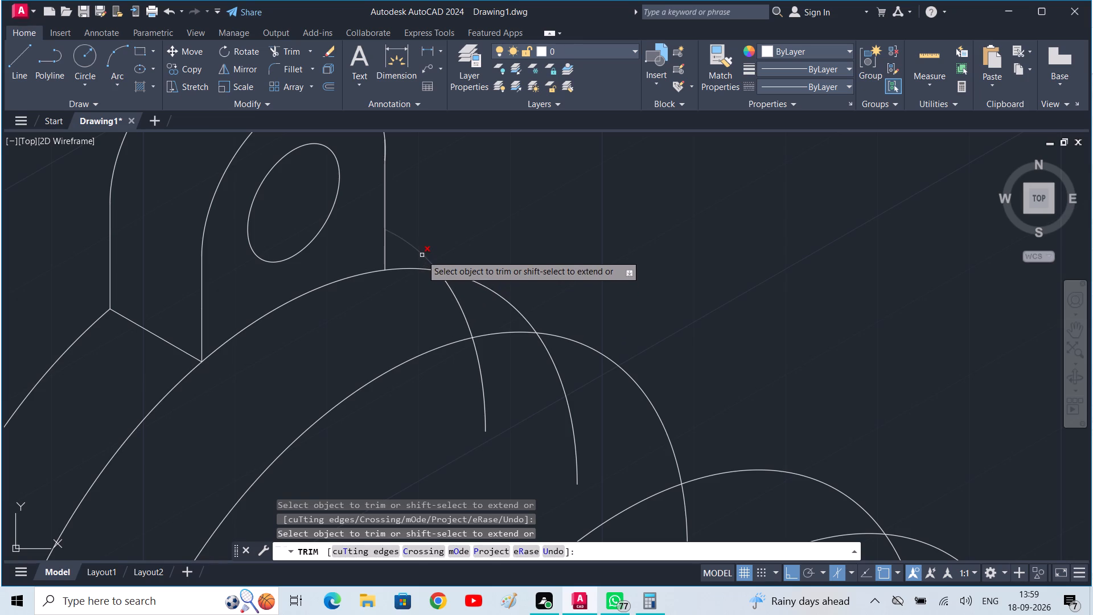
pyautogui.press('Escape')
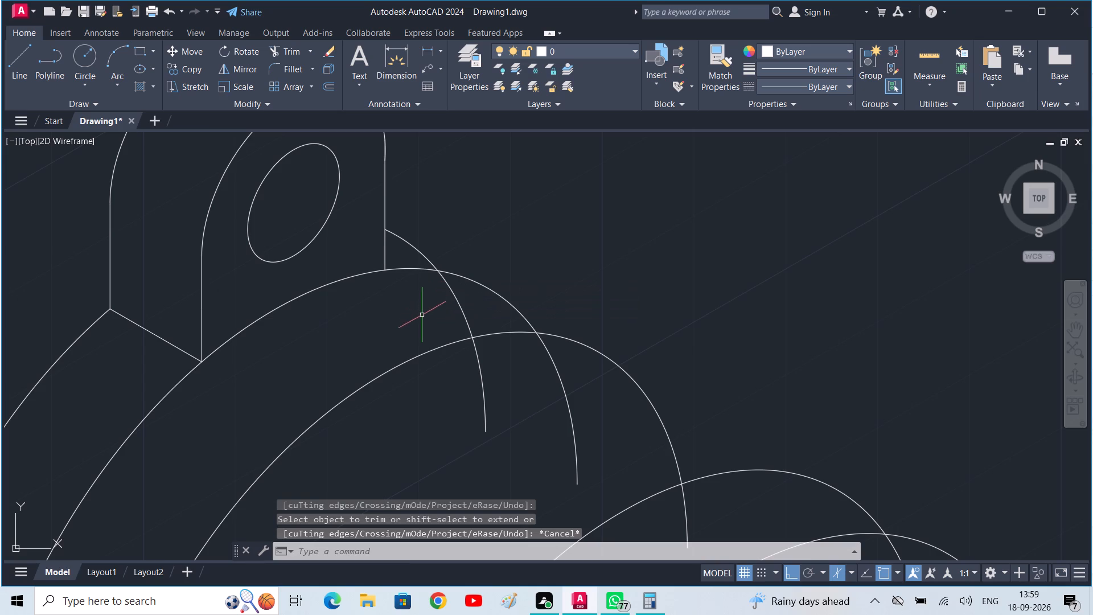
# Draw a 60-long tangent line along the depth axis joining the outer shoulders of the rear and front arcs.
pyautogui.press('l')
pyautogui.press('space')
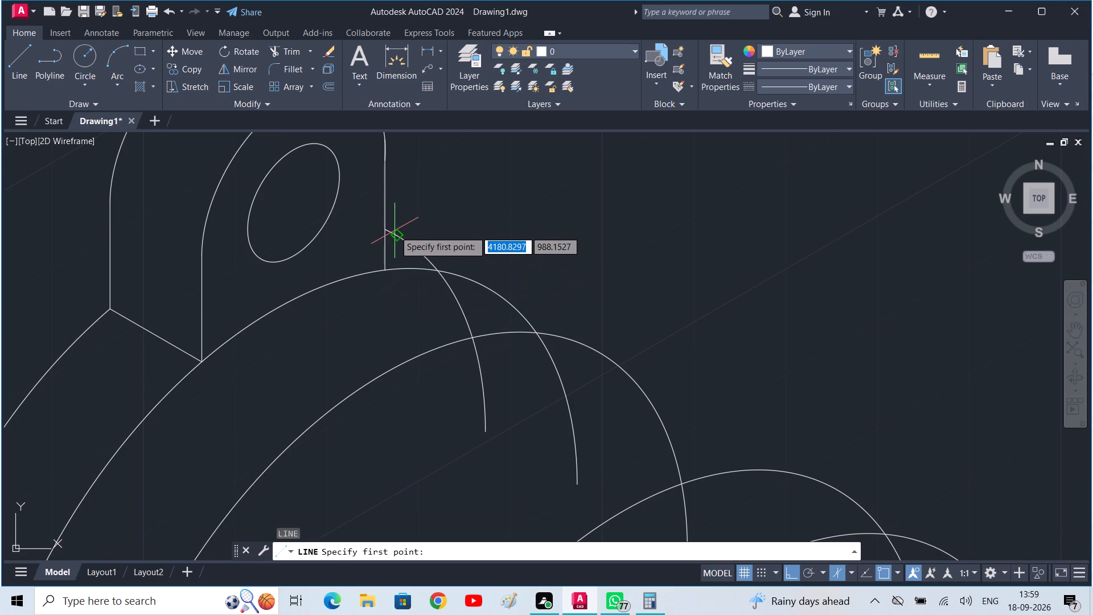
pyautogui.click(397, 234)
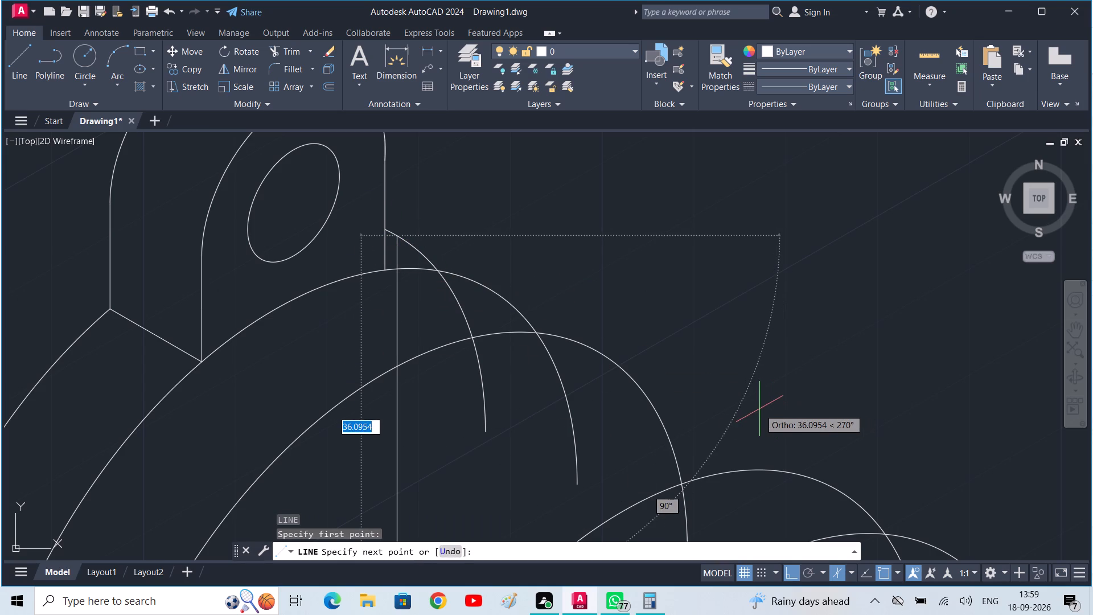
pyautogui.press('F5')
pyautogui.moveTo(833, 448); pyautogui.dragTo(752, 321, button='middle')
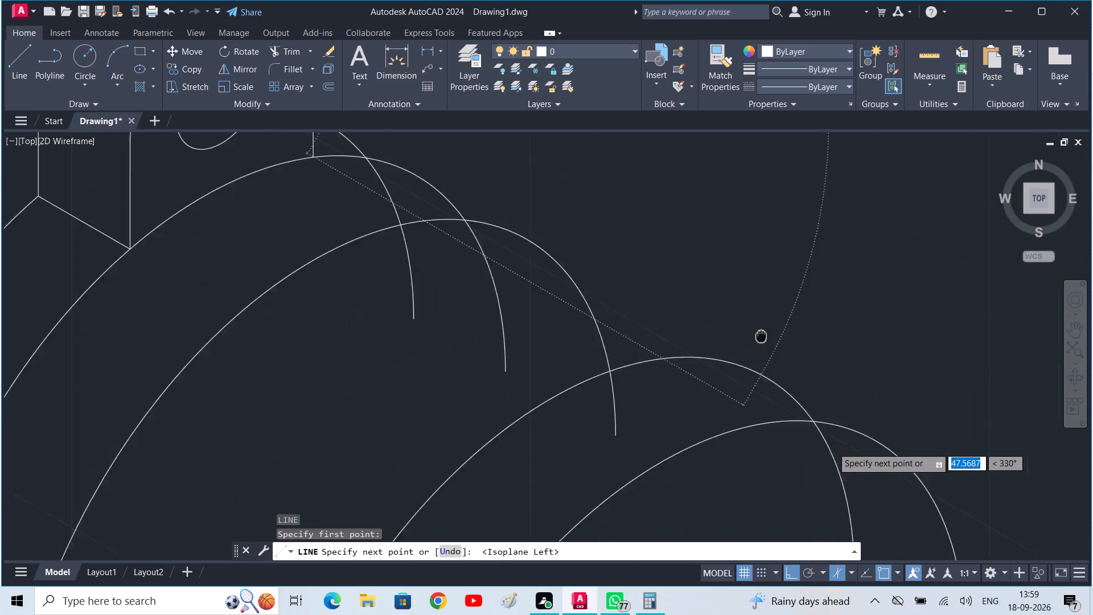
pyautogui.moveTo(752, 321); pyautogui.dragTo(679, 218, button='middle')
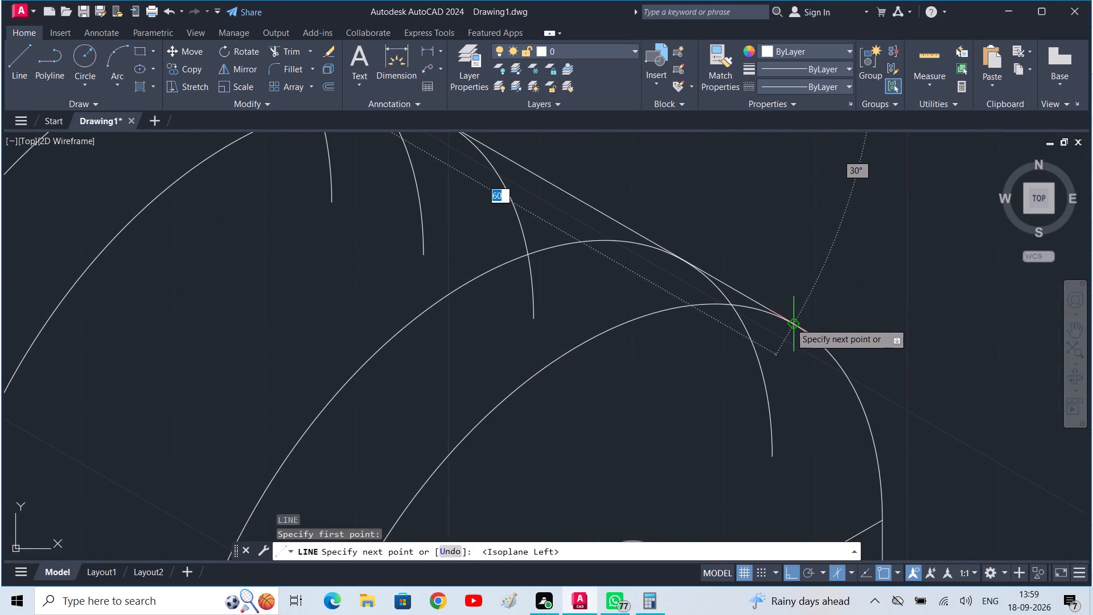
pyautogui.click(795, 325)
pyautogui.press('Escape')
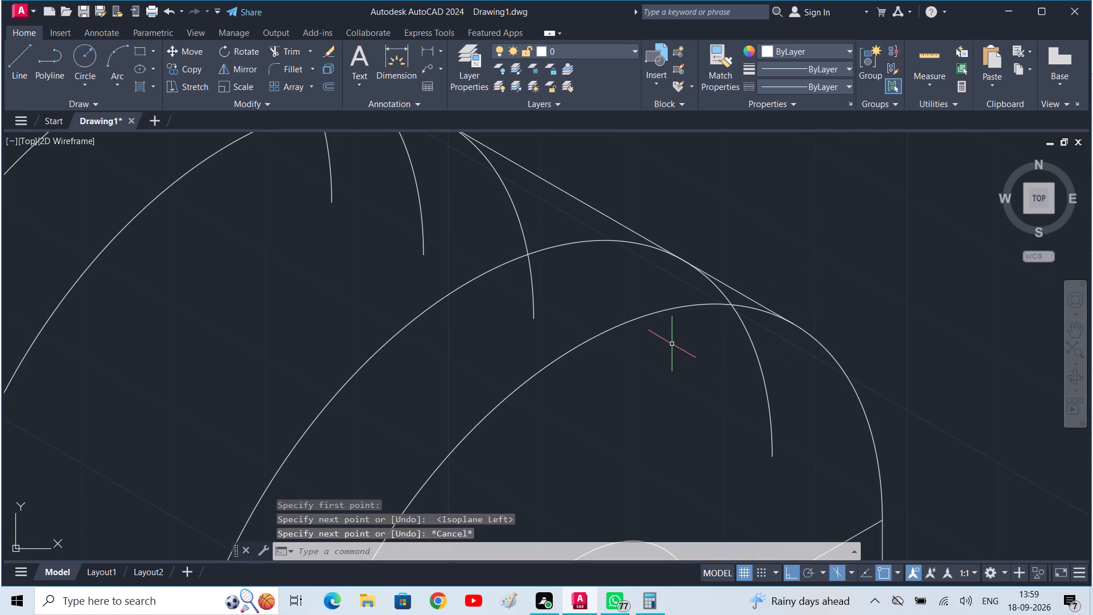
# Trim the hidden lower ends of the rear arc and the arcs at depths 10, 22 and 48 below the tangent line.
pyautogui.scroll(-1, 671, 345)
pyautogui.moveTo(582, 319); pyautogui.dragTo(603, 348, button='middle')
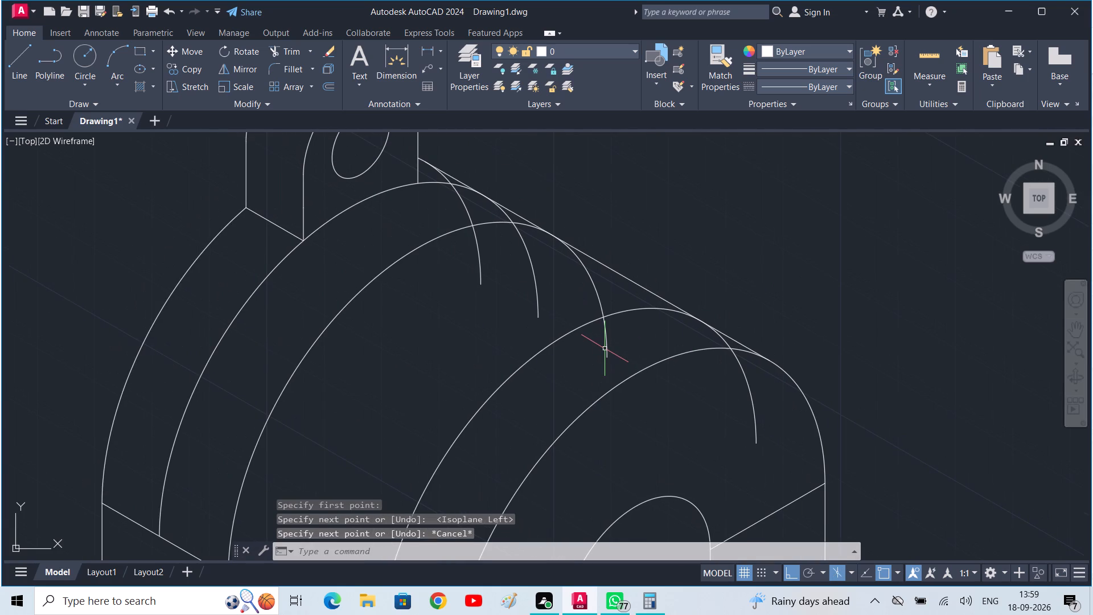
pyautogui.write('r')
pyautogui.press('space')
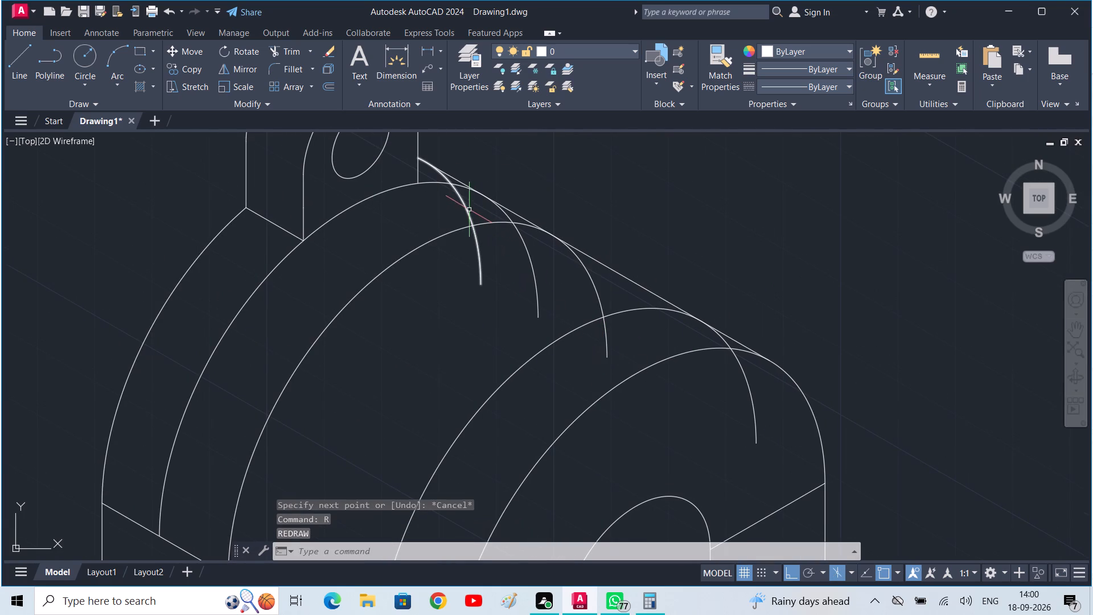
pyautogui.press('Escape')
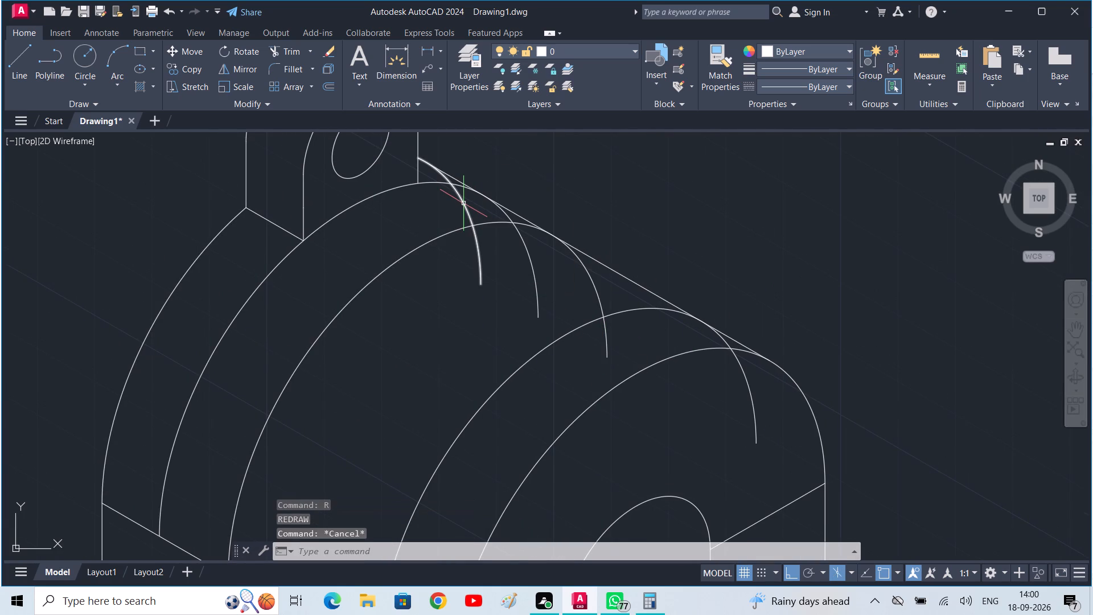
pyautogui.write('tr')
pyautogui.press('space')
pyautogui.click(463, 203)
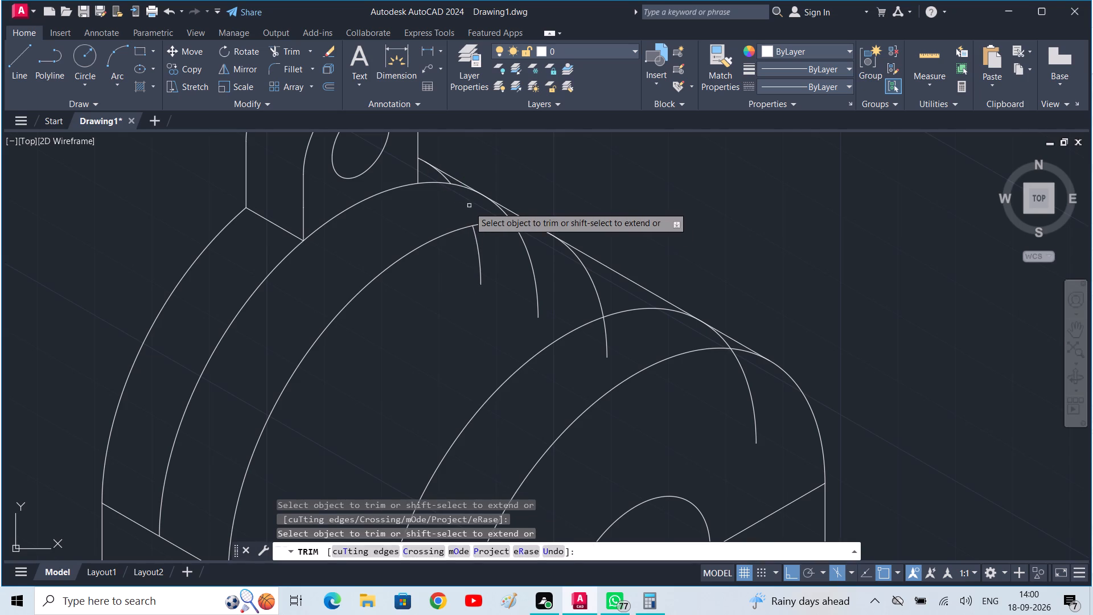
pyautogui.click(479, 252)
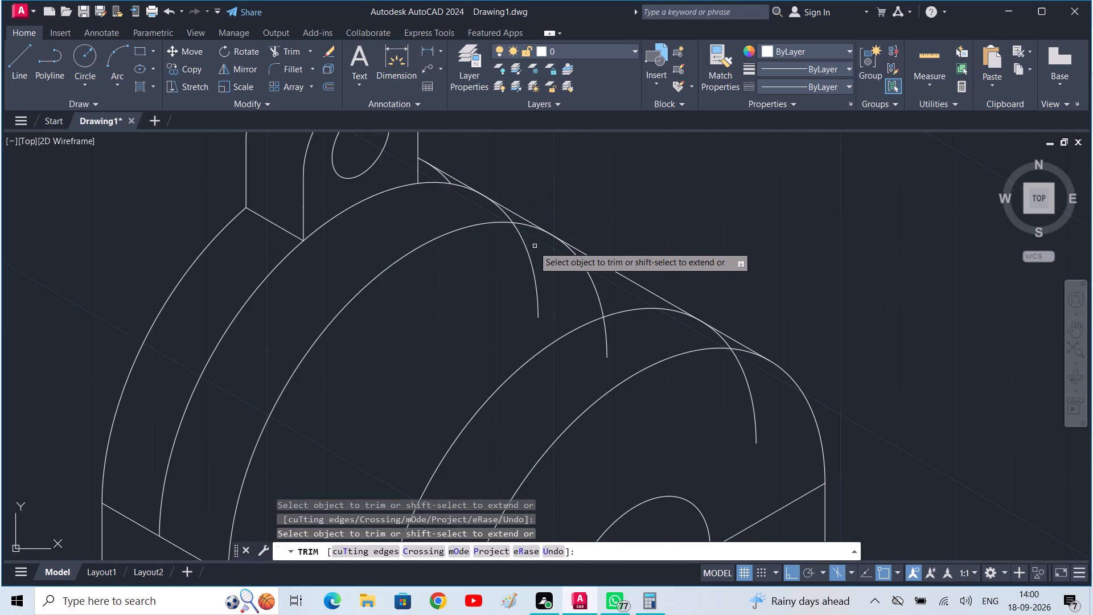
pyautogui.click(526, 248)
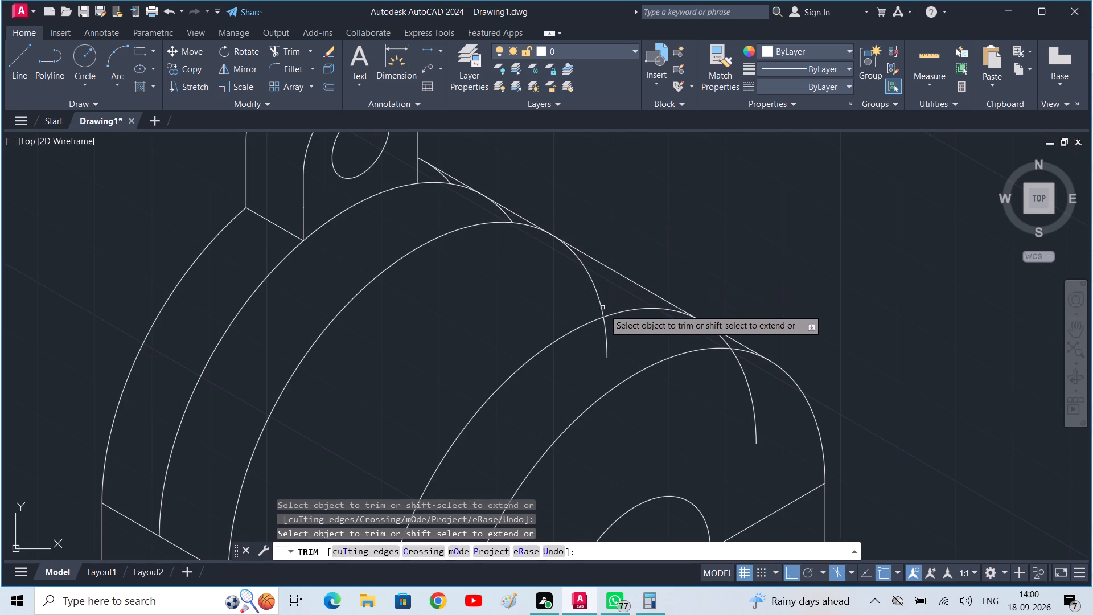
pyautogui.click(608, 335)
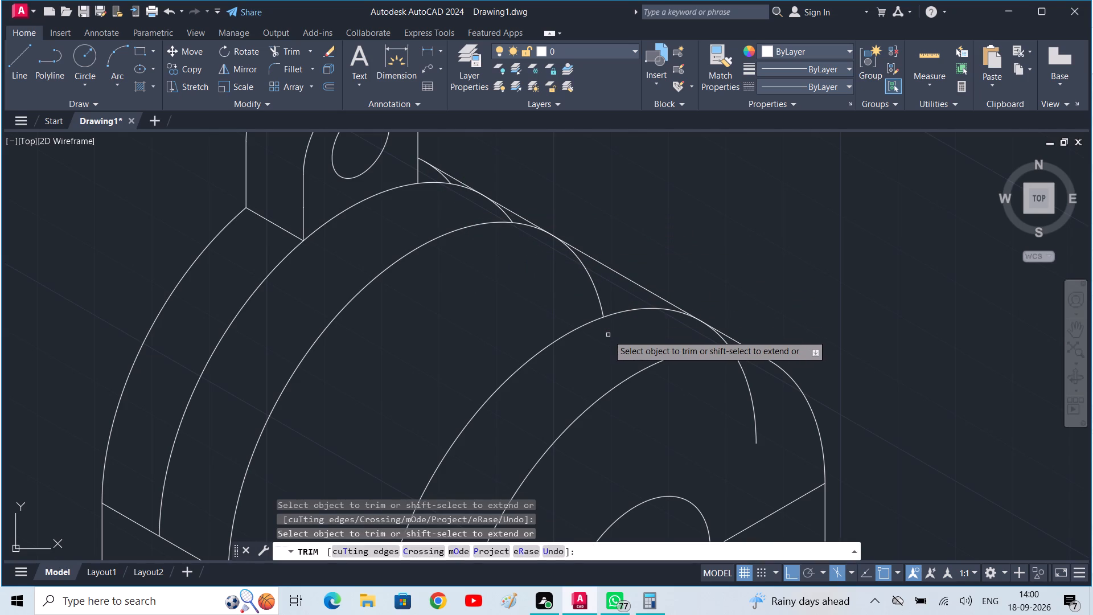
pyautogui.click(741, 369)
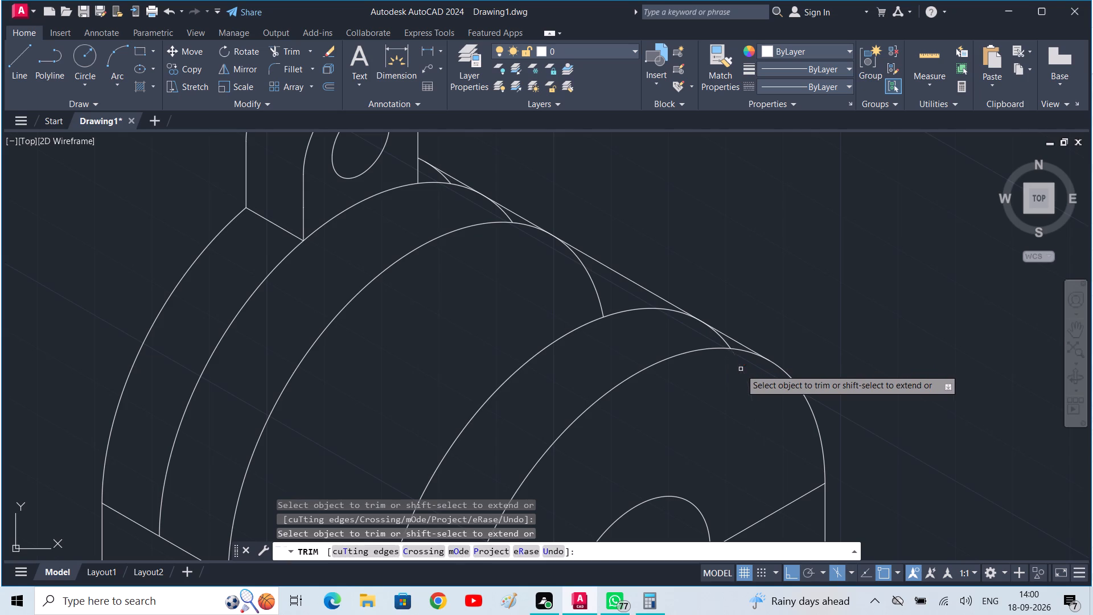
# Trim the leftover stubs of the depth 48, depth 10 and rear arcs beneath the tangent line.
pyautogui.scroll(1, 716, 337)
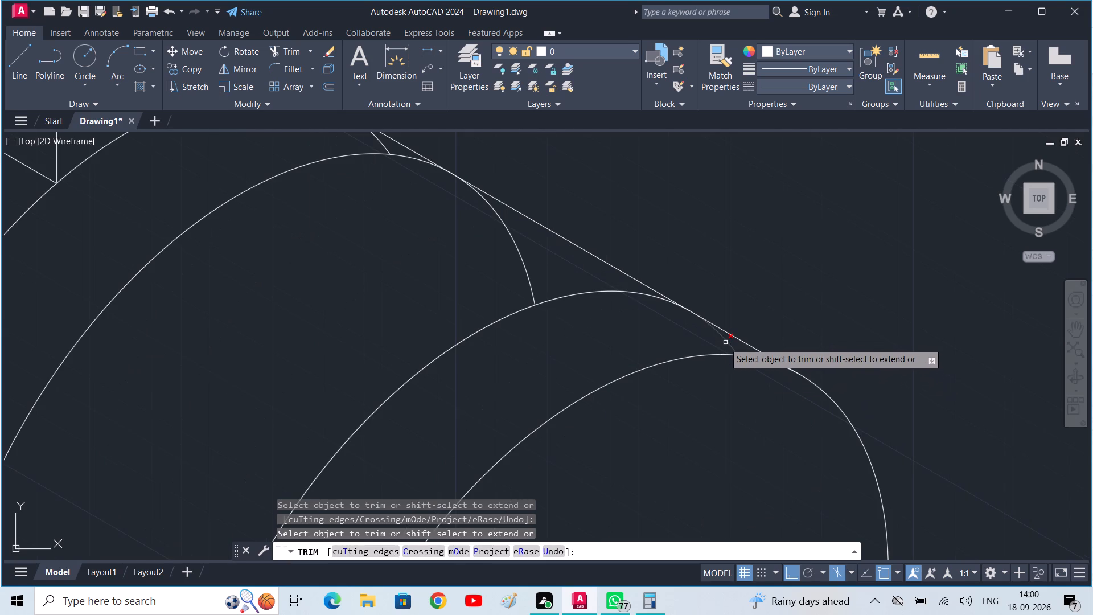
pyautogui.click(724, 343)
pyautogui.scroll(-1, 537, 318)
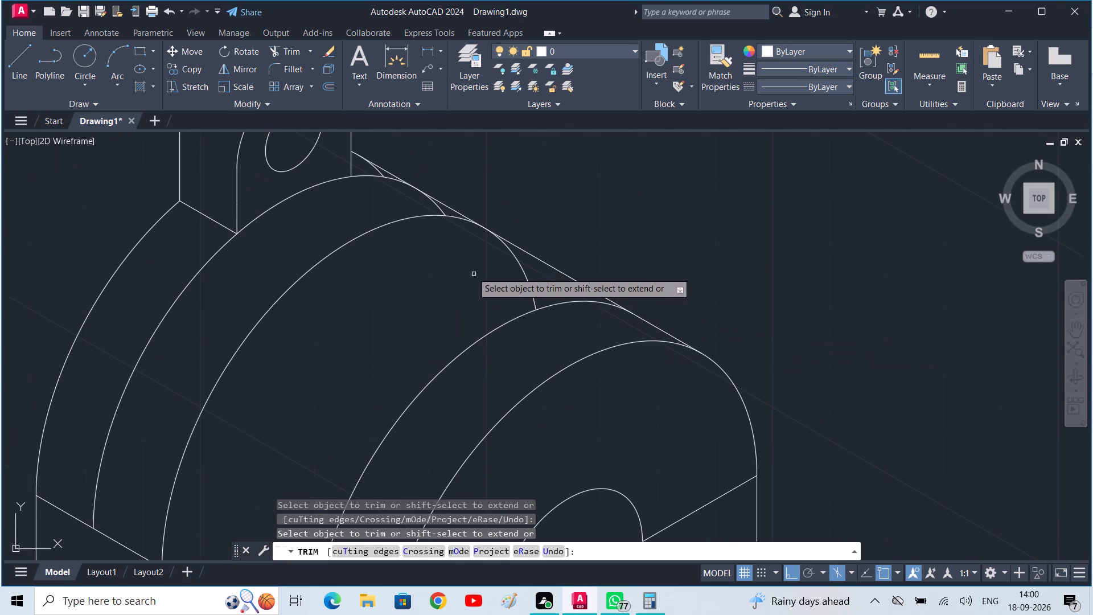
pyautogui.scroll(-1, 472, 269)
pyautogui.moveTo(449, 286); pyautogui.dragTo(547, 411, button='middle')
pyautogui.scroll(2, 535, 367)
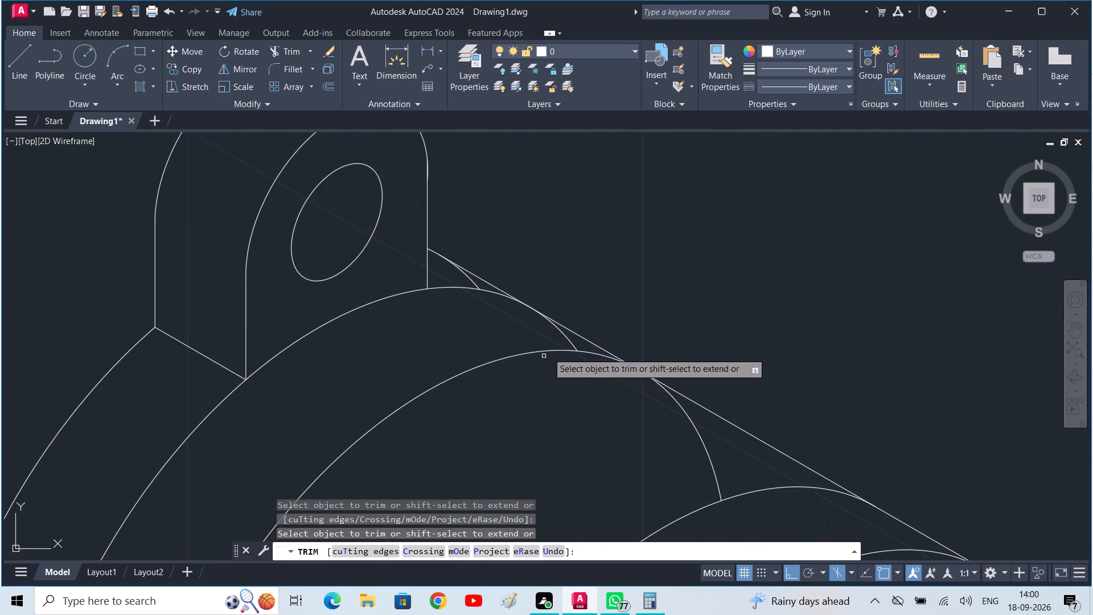
pyautogui.click(565, 338)
pyautogui.moveTo(519, 329); pyautogui.dragTo(550, 377, button='middle')
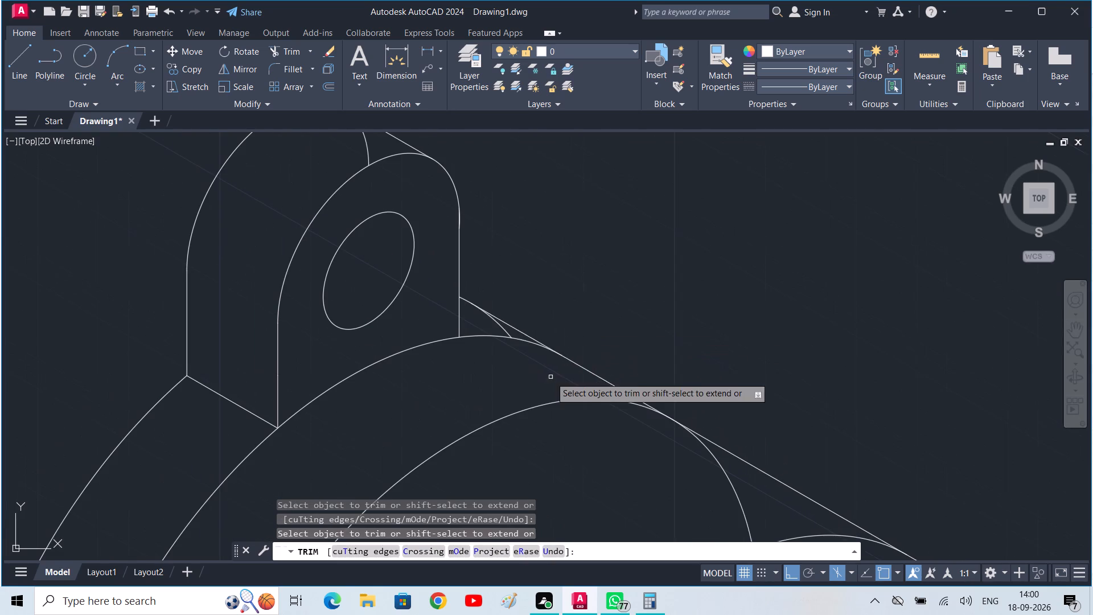
pyautogui.click(499, 326)
# Trim the piece of the lug's rear curve between its tangent line and its front curve.
pyautogui.scroll(-2, 604, 317)
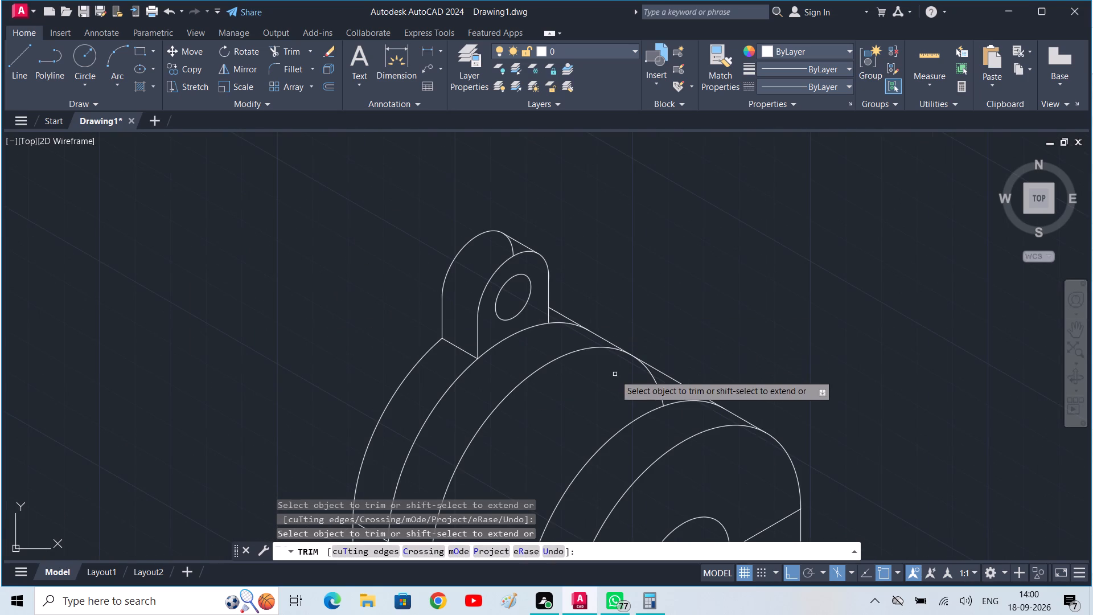
pyautogui.scroll(2, 528, 280)
pyautogui.moveTo(508, 265); pyautogui.dragTo(576, 384, button='middle')
pyautogui.scroll(1, 578, 386)
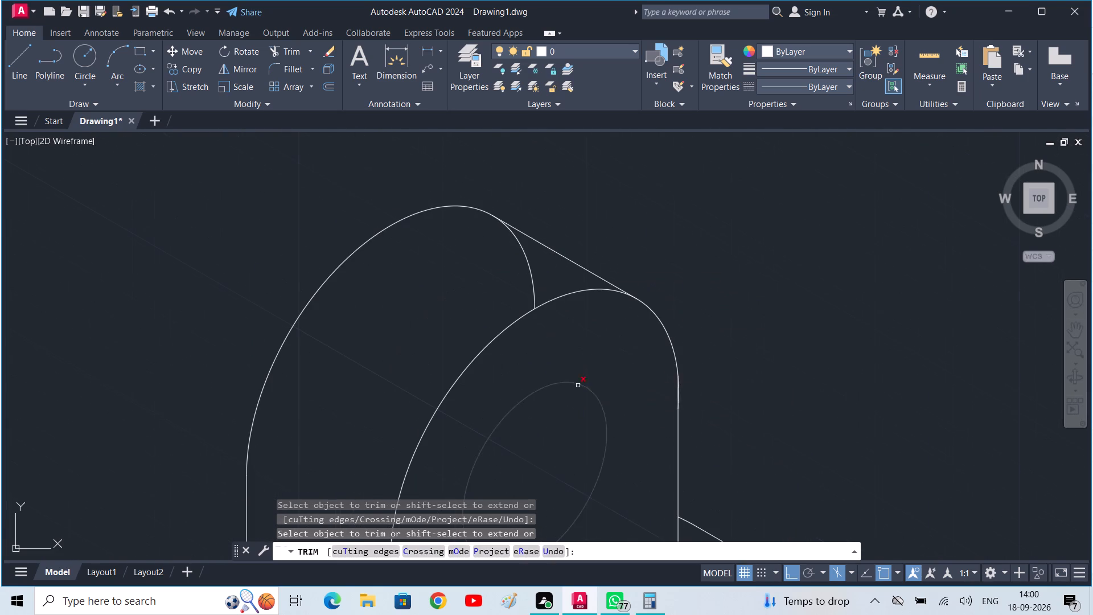
pyautogui.click(531, 273)
pyautogui.scroll(-2, 535, 272)
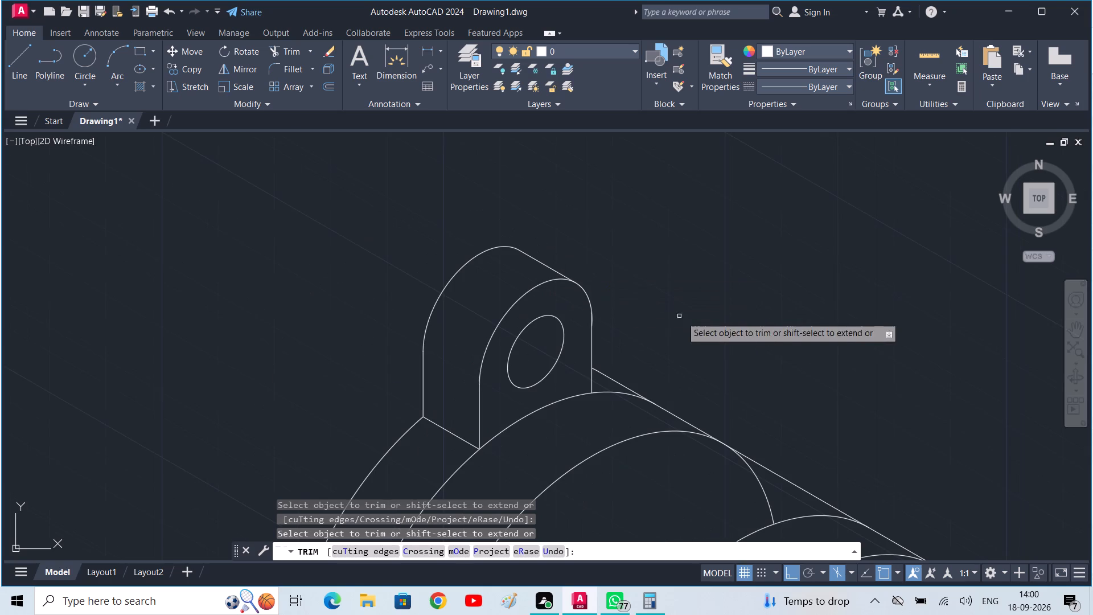
# Trim the depth 10 arc on both sides of the lug, keeping only the portion along the lug's front base.
pyautogui.scroll(-1, 736, 339)
pyautogui.moveTo(736, 339); pyautogui.dragTo(572, 259, button='middle')
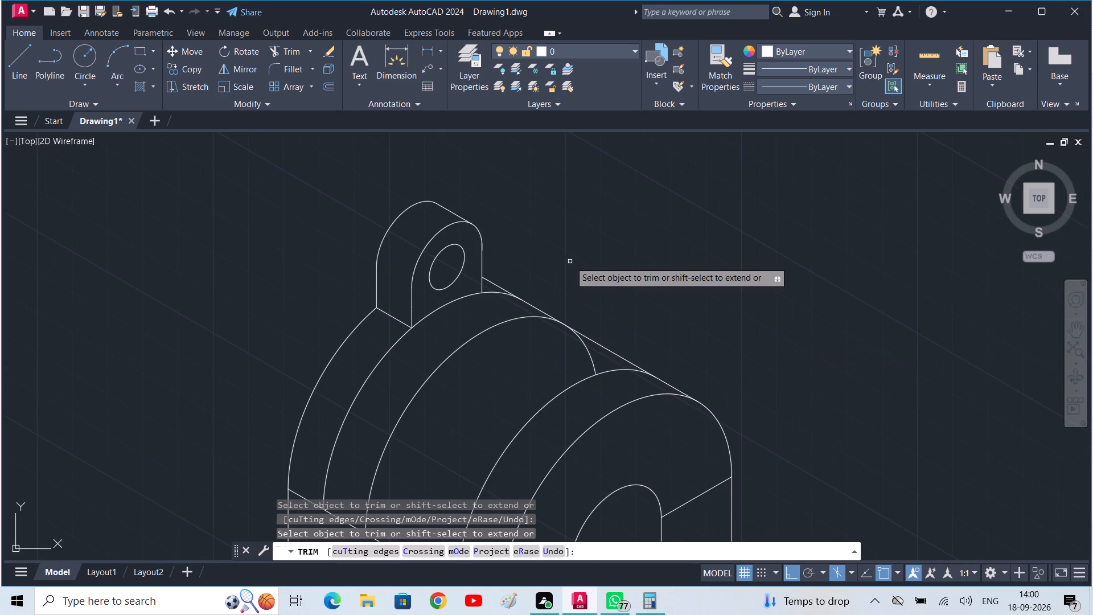
pyautogui.click(493, 292)
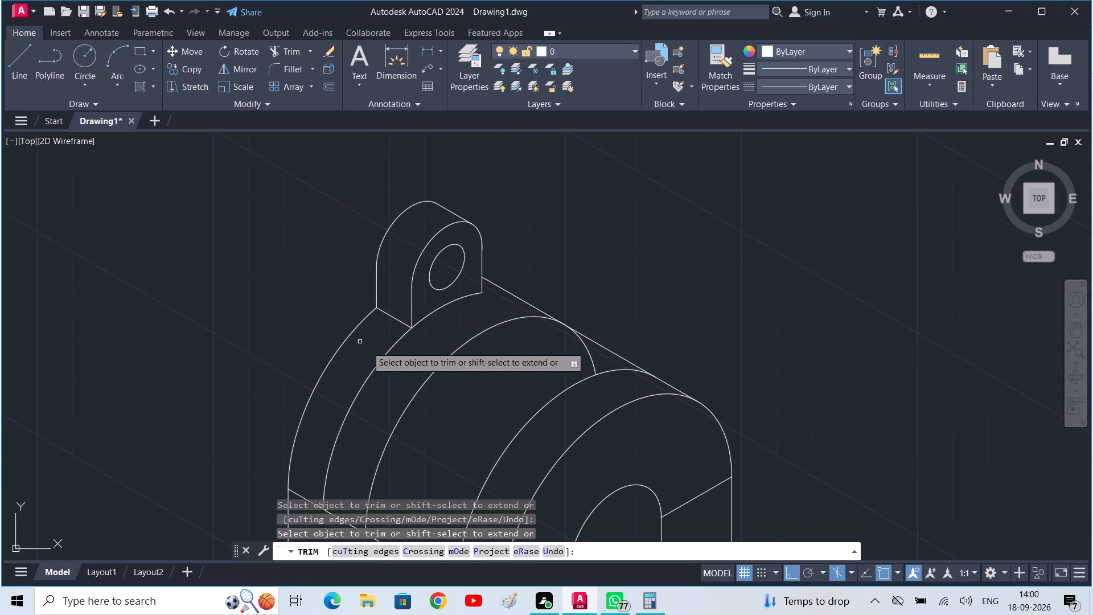
pyautogui.click(387, 356)
pyautogui.moveTo(387, 356); pyautogui.dragTo(379, 343, button='middle')
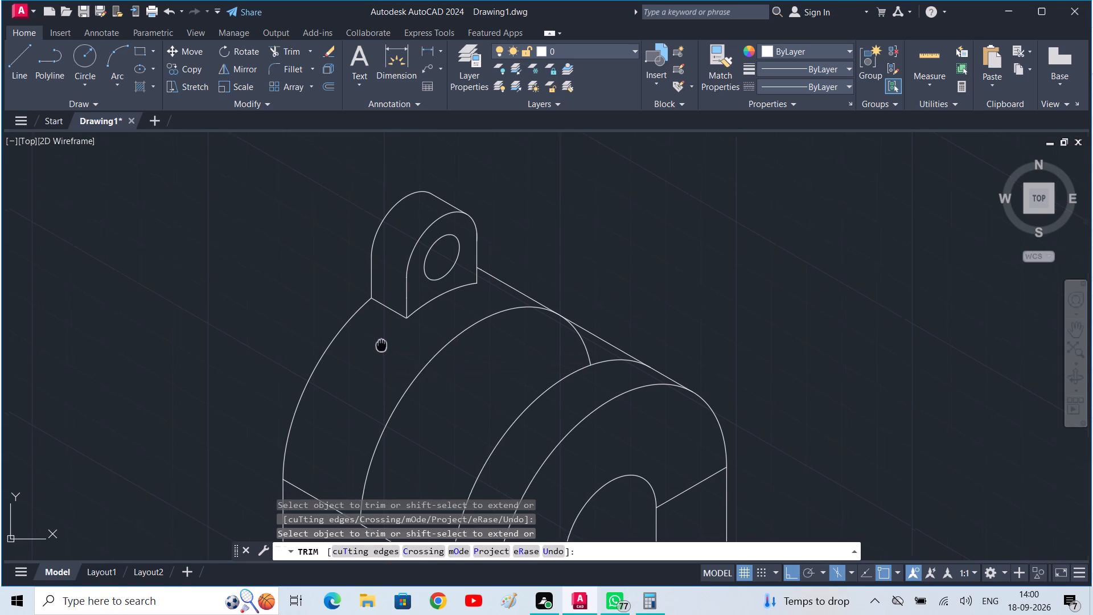
pyautogui.moveTo(379, 343); pyautogui.dragTo(358, 331, button='middle')
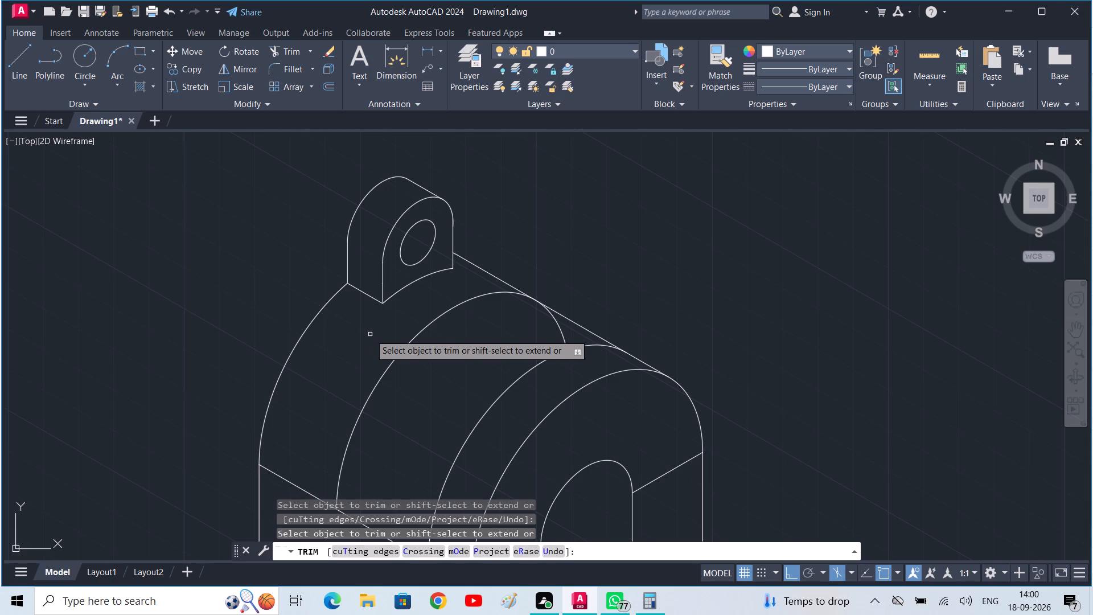
# Draw a line about 56 long along the depth axis from the rear arc near the lug's base past the depth 48 arc.
pyautogui.write('l')
pyautogui.press('space')
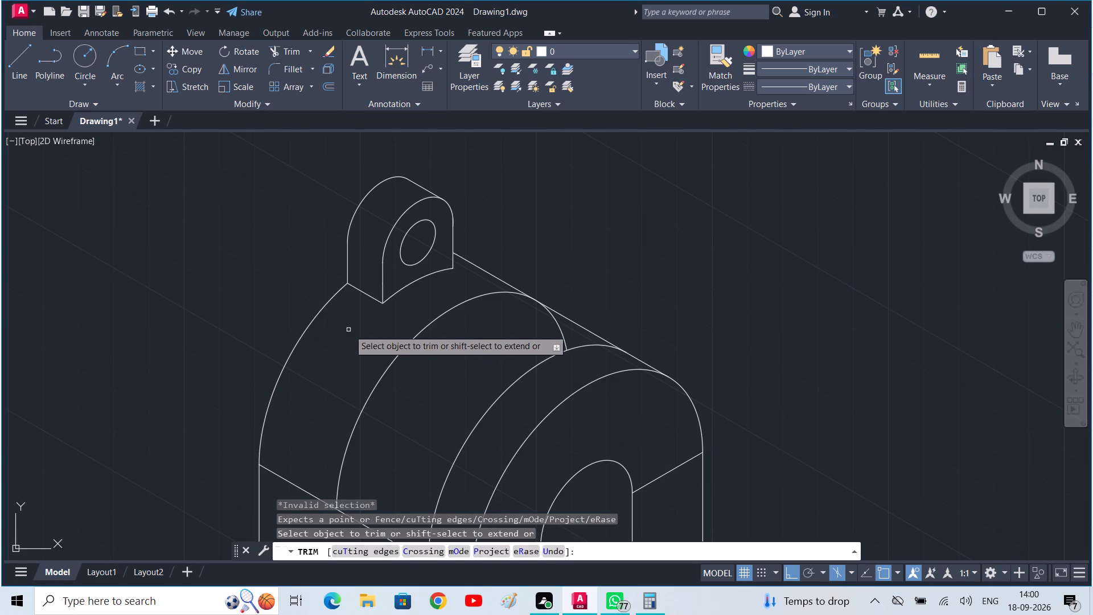
pyautogui.press('Escape')
pyautogui.press('Escape')
pyautogui.write('l')
pyautogui.press('space')
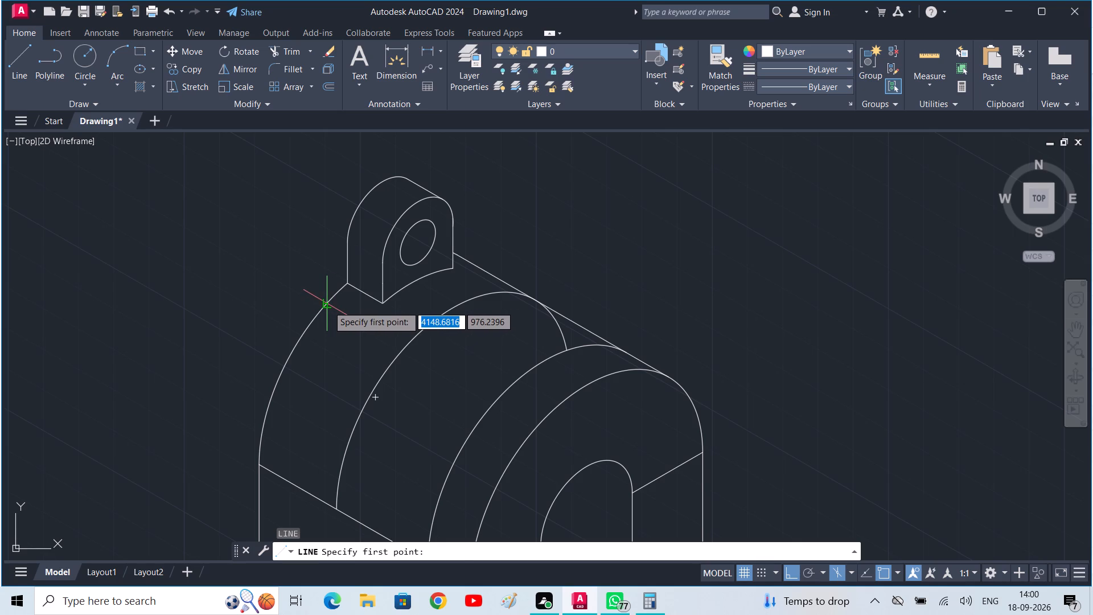
pyautogui.click(328, 306)
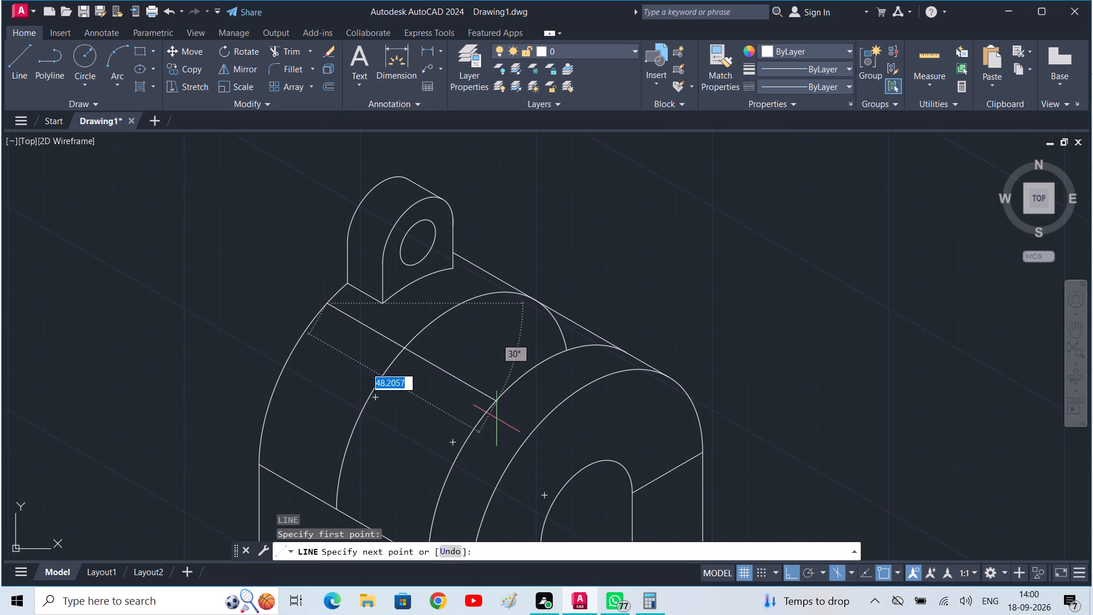
pyautogui.click(524, 418)
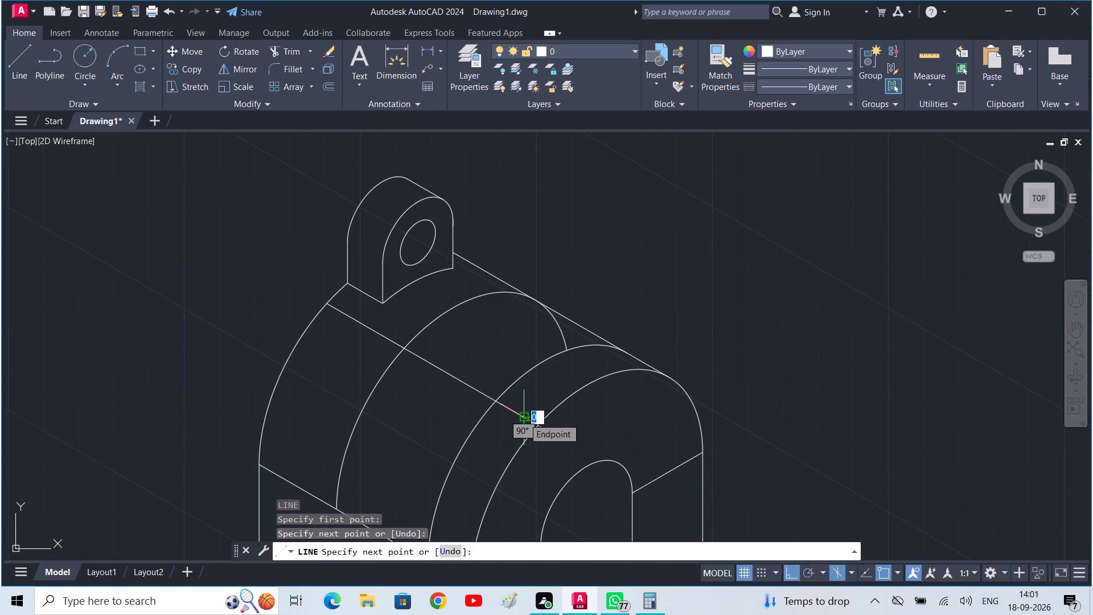
pyautogui.press('Escape')
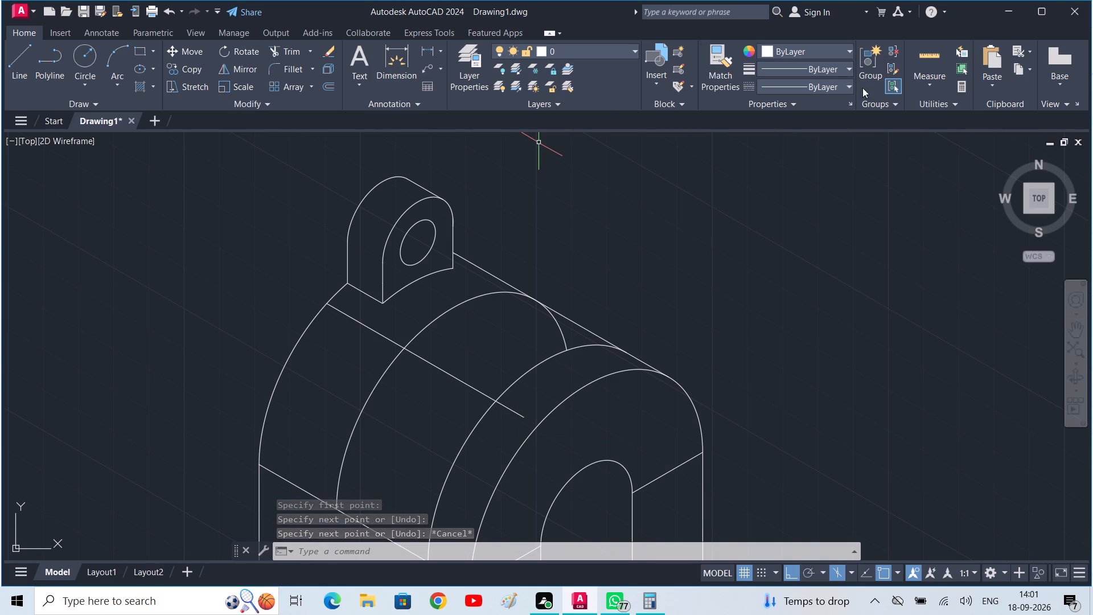
# Quick-measure the new depth line's length and its spacing from the parallel lower edge.
pyautogui.click(932, 81)
pyautogui.click(917, 110)
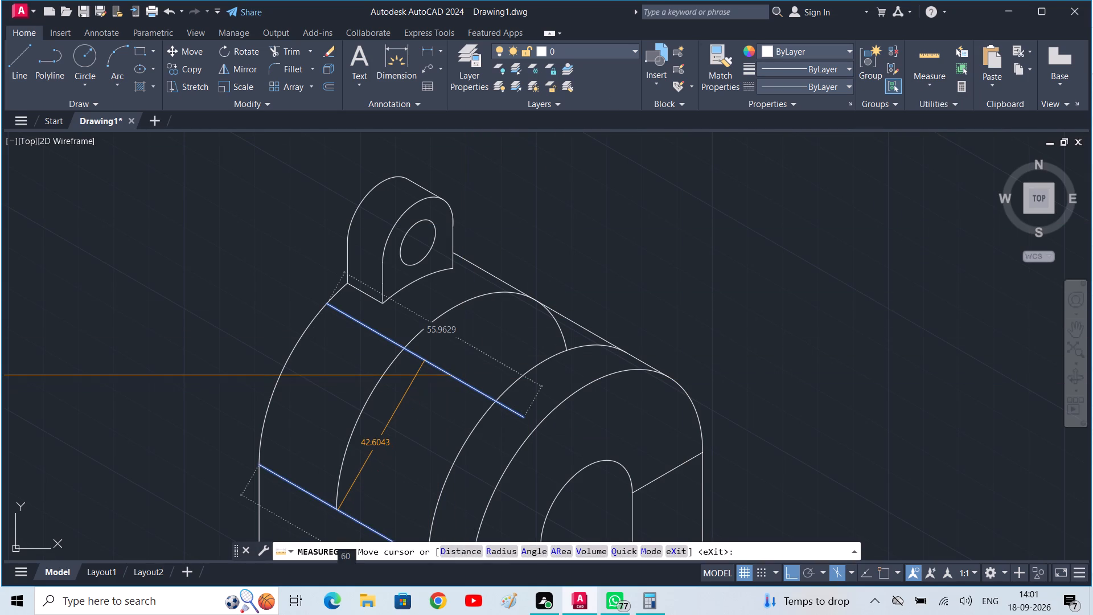
pyautogui.press('Escape')
# Trim both ends of the new depth line so only the part between the depth 22 and depth 48 arcs remains.
pyautogui.write('tr')
pyautogui.press('space')
pyautogui.moveTo(385, 327); pyautogui.dragTo(360, 345)
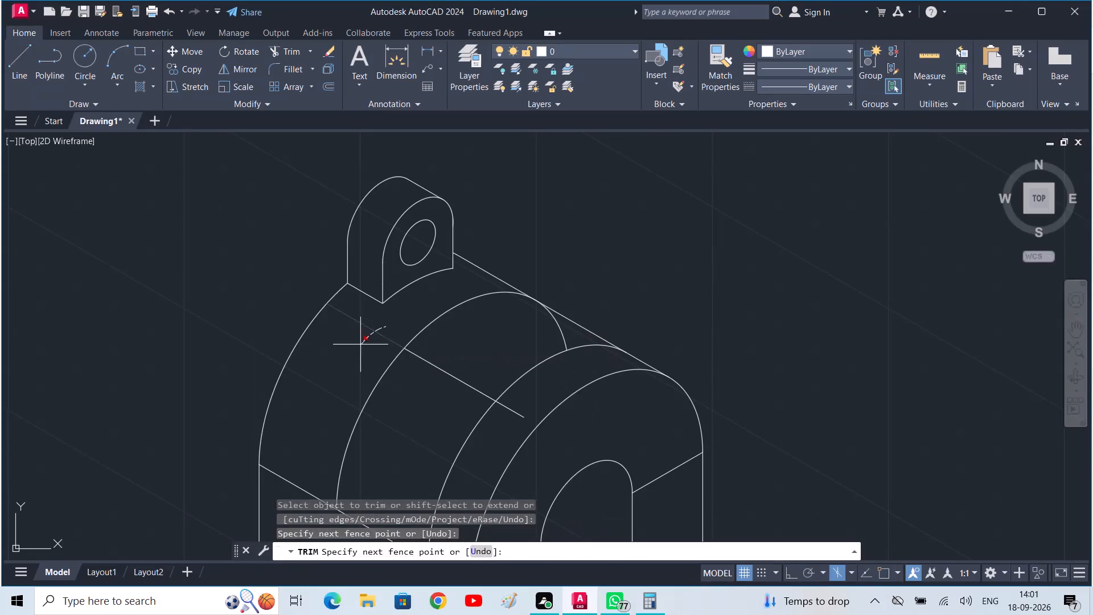
pyautogui.moveTo(360, 345); pyautogui.dragTo(360, 345)
pyautogui.moveTo(531, 395); pyautogui.dragTo(486, 429)
pyautogui.press('Escape')
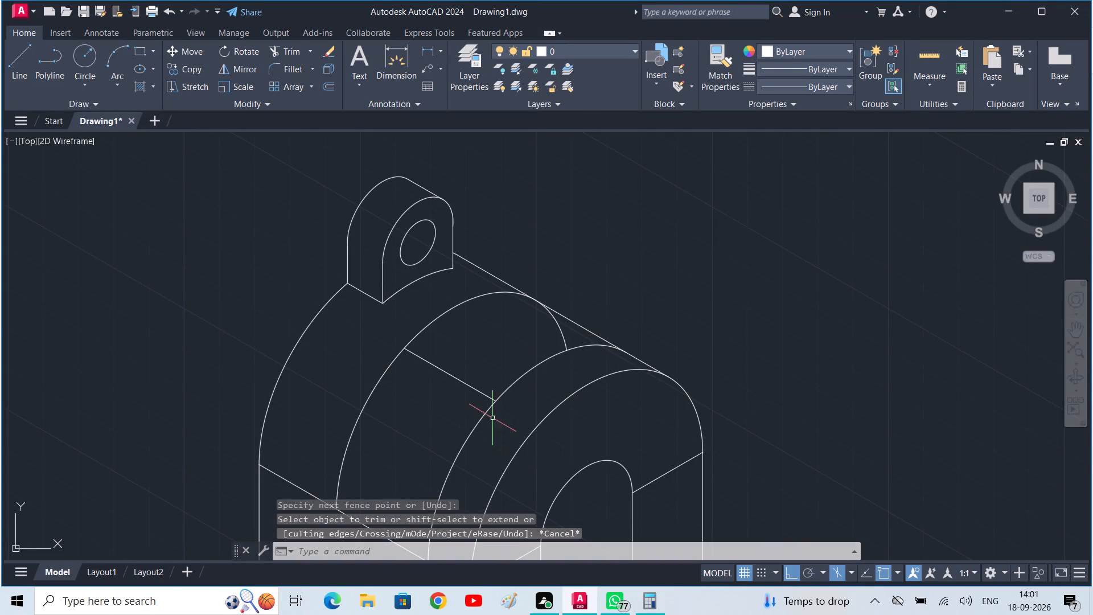
# Quick-measure the tangent line along the arched body.
pyautogui.click(925, 85)
pyautogui.click(931, 111)
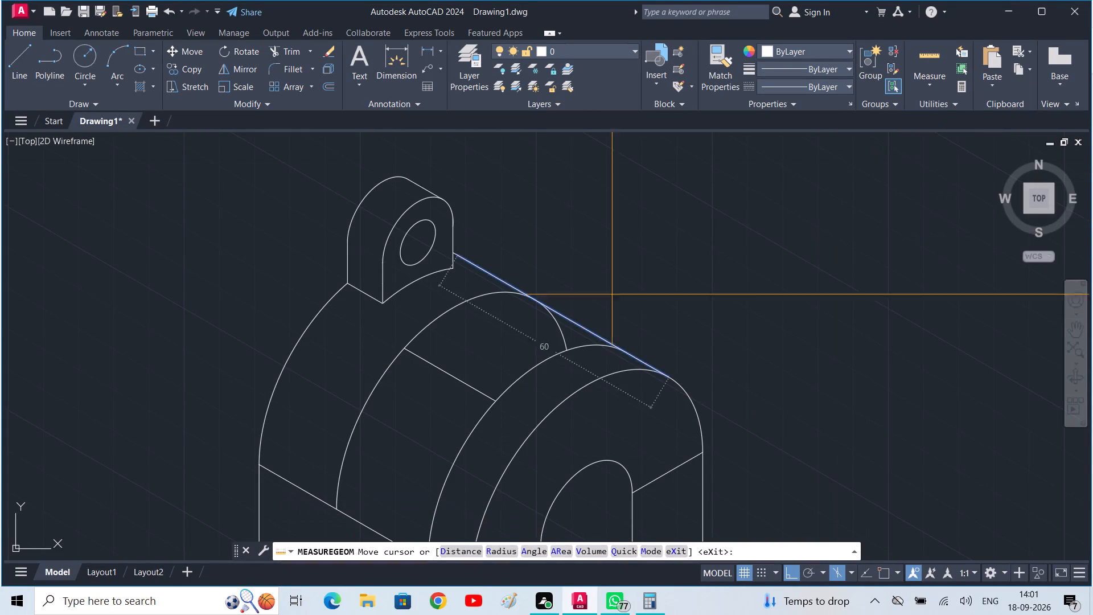
pyautogui.press('Escape')
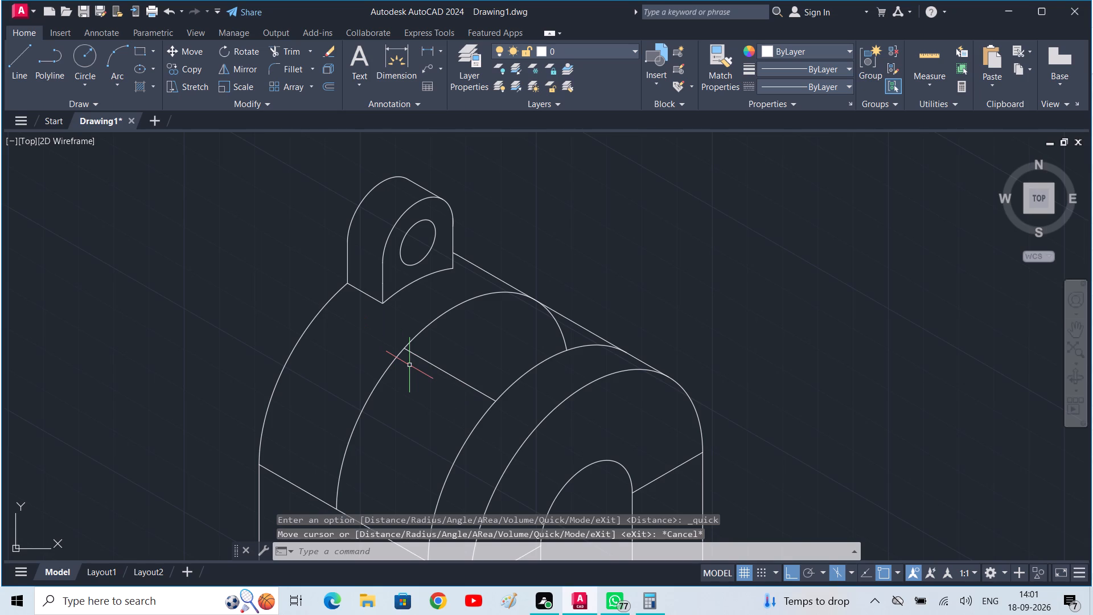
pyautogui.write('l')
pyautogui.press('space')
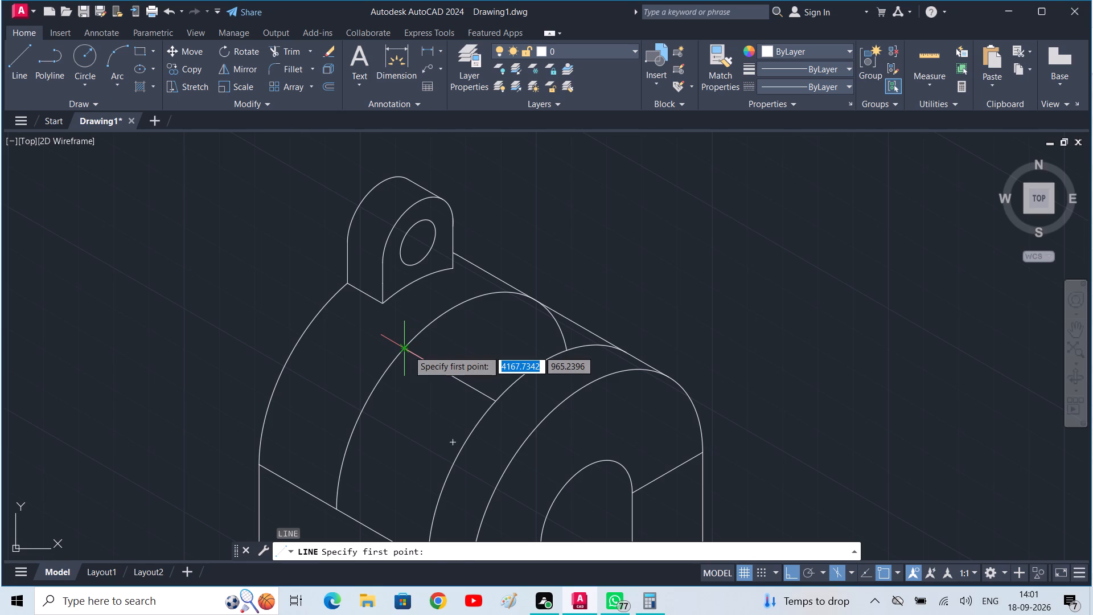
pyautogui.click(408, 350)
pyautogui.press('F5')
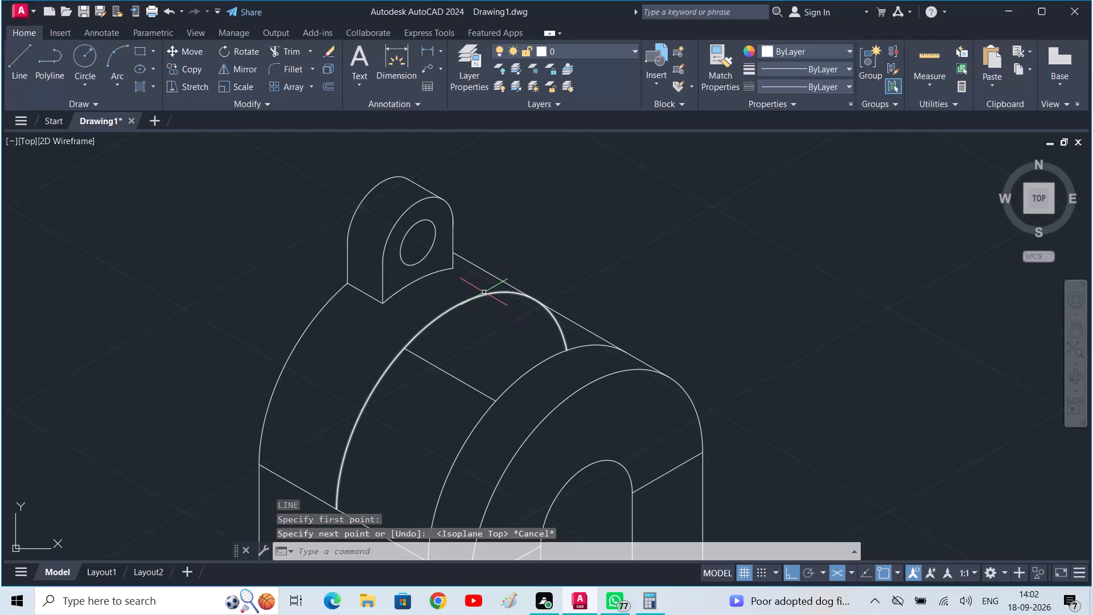
# Draw a 4-long vertical line downward from the depth 22 arc, between the depth line's rear end and the arc's crest.
pyautogui.write('l')
pyautogui.press('space')
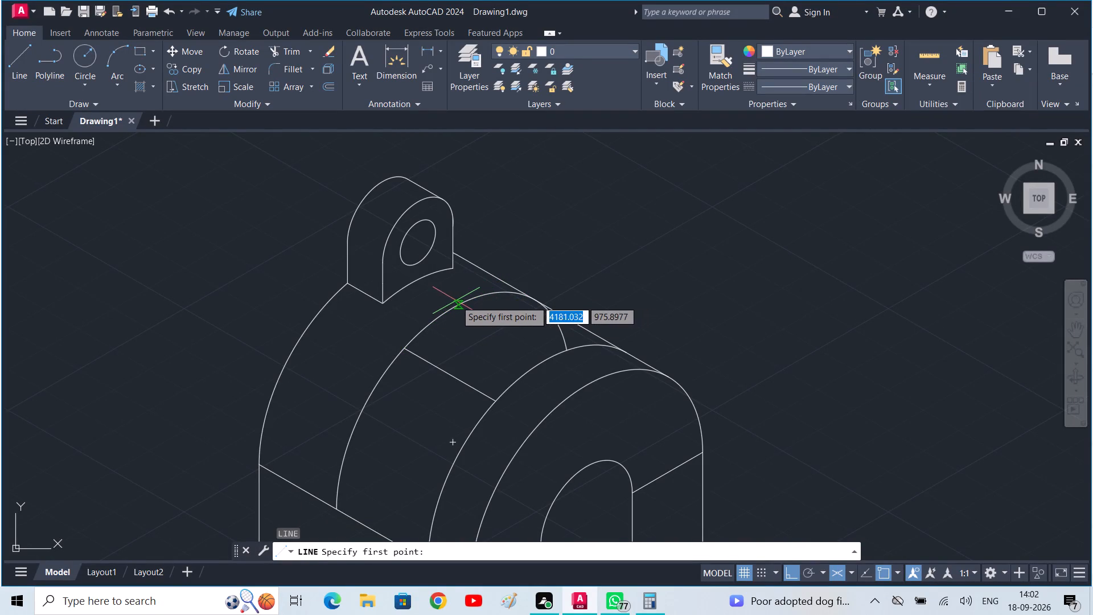
pyautogui.scroll(3, 456, 301)
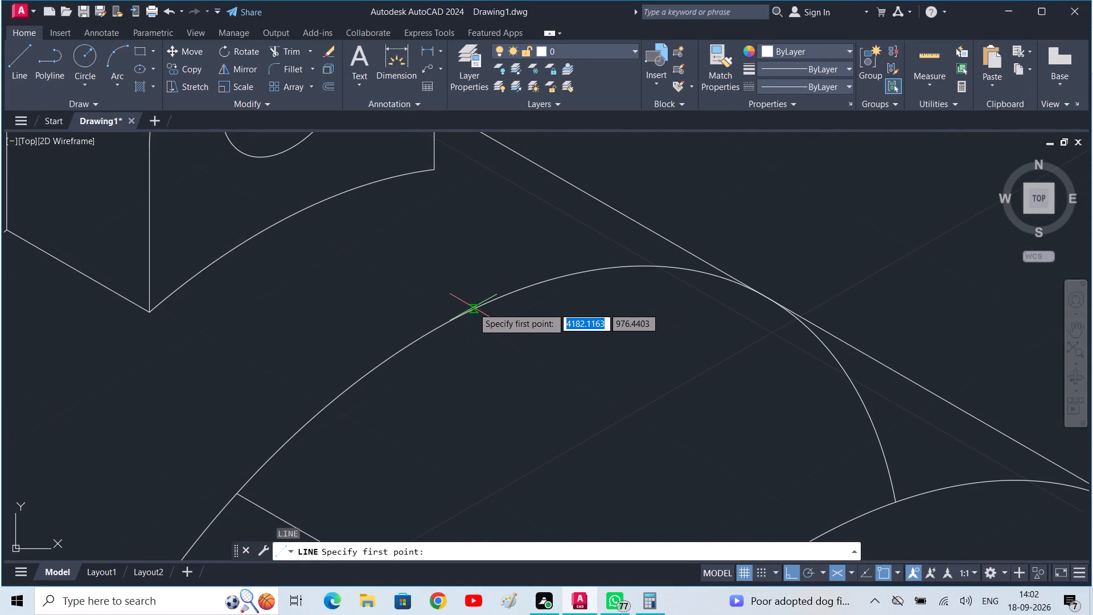
pyautogui.scroll(-1, 473, 307)
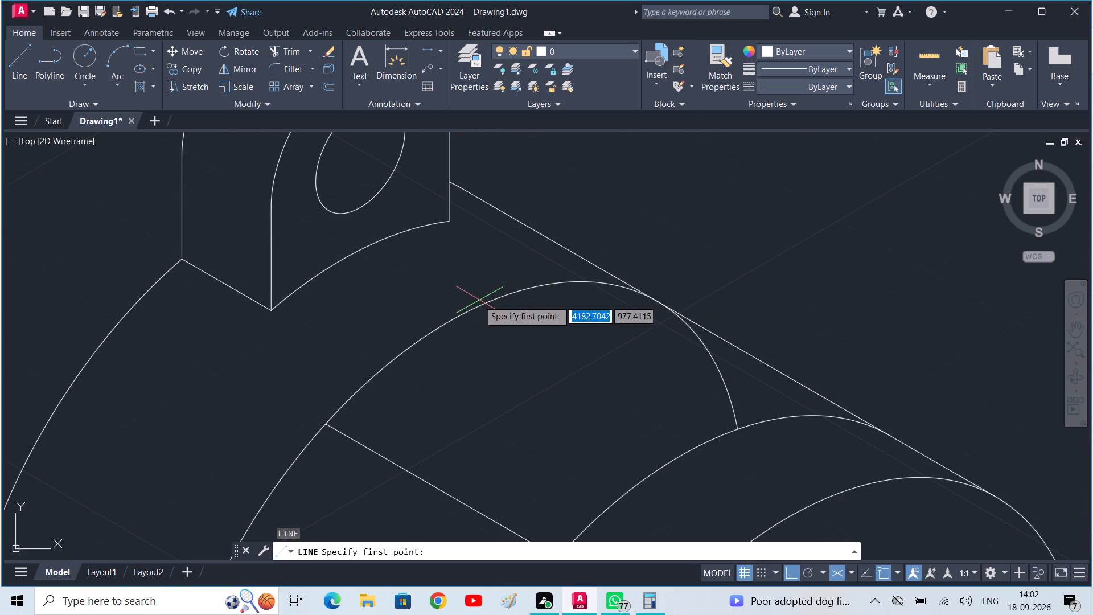
pyautogui.click(471, 310)
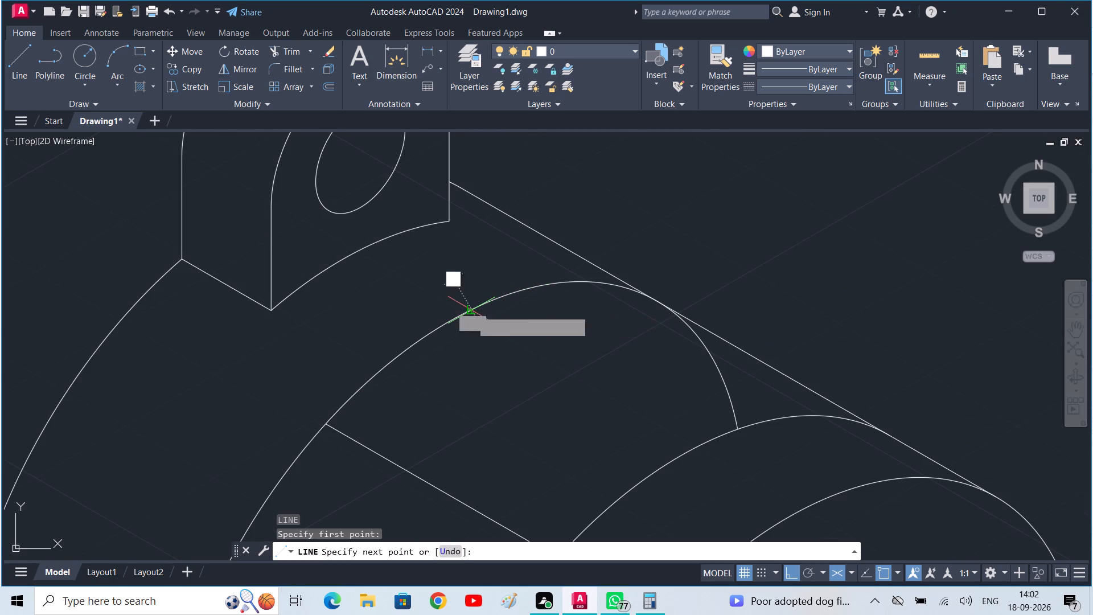
pyautogui.press('F5')
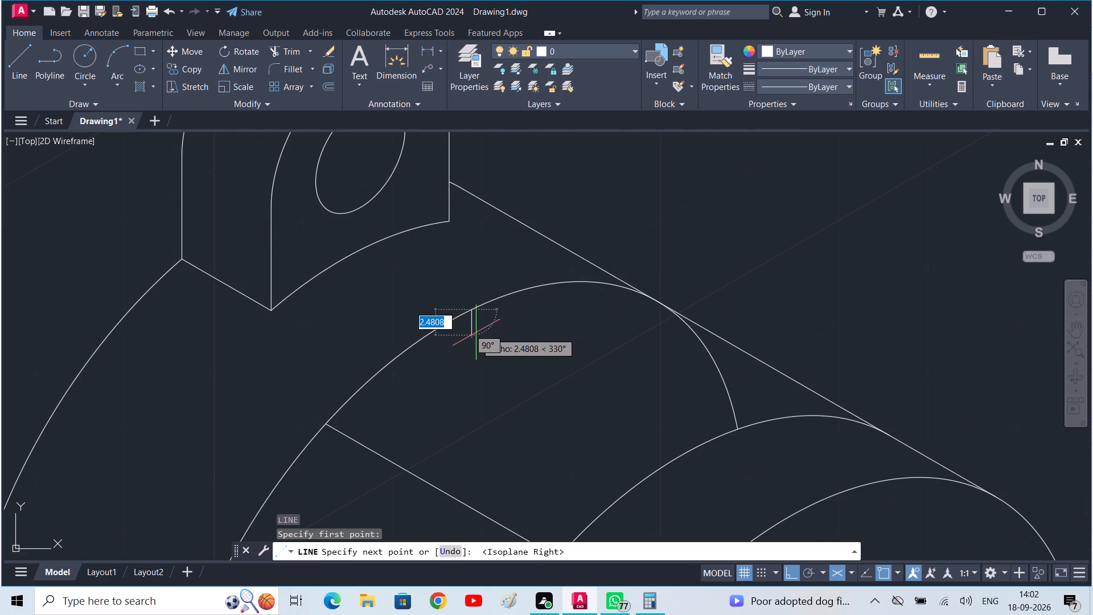
pyautogui.press('4')
pyautogui.press('Return')
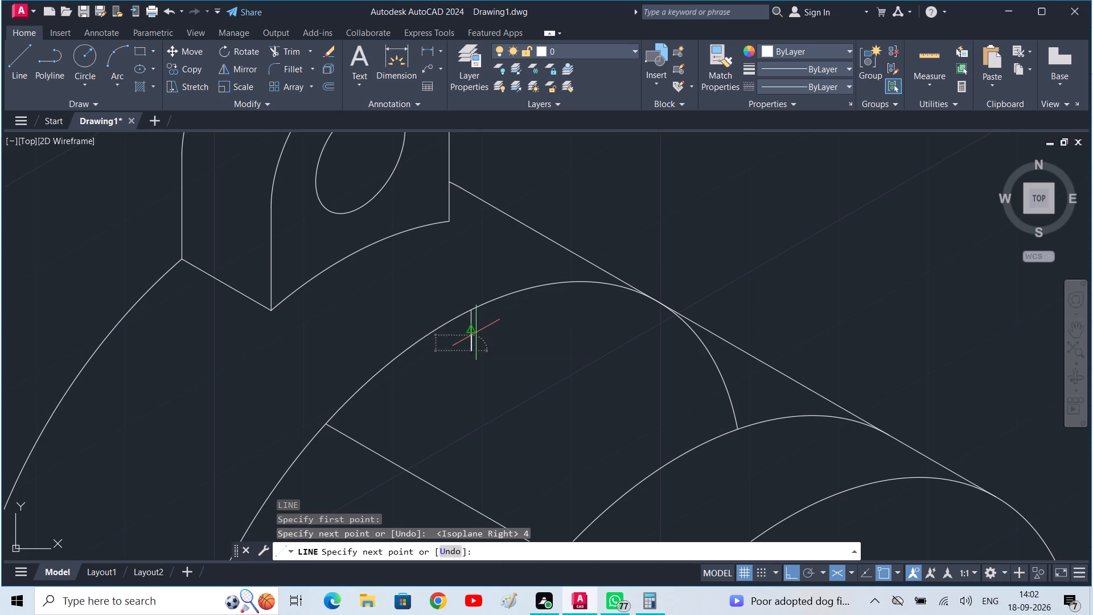
pyautogui.press('Escape')
# Draw a sloping line from the depth line's rear end on the depth 22 arc to the bottom of the 4-long vertical line.
pyautogui.write('l')
pyautogui.press('space')
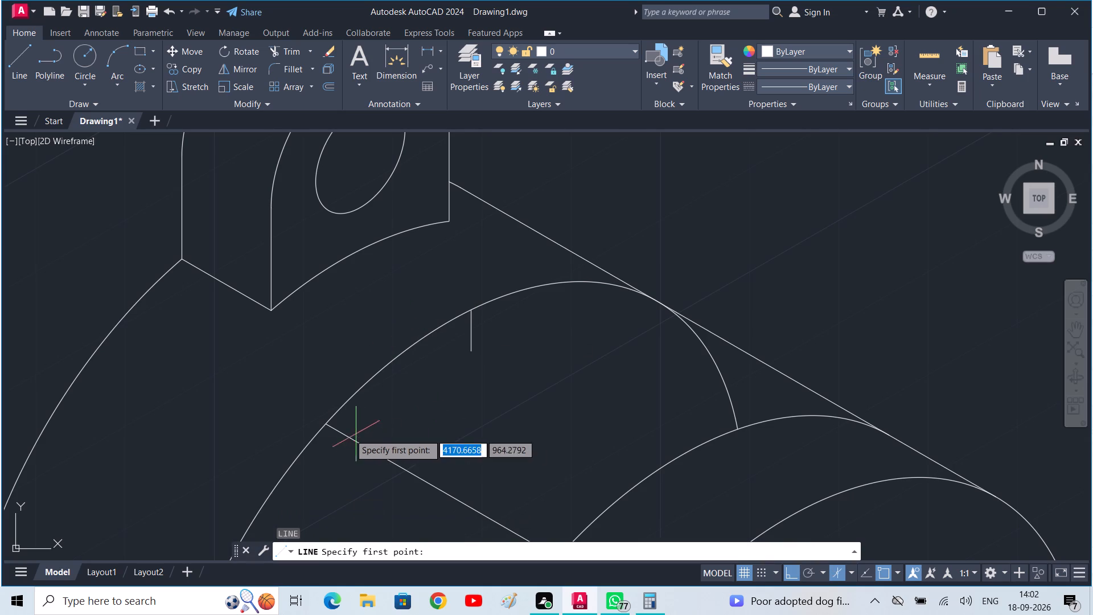
pyautogui.click(326, 429)
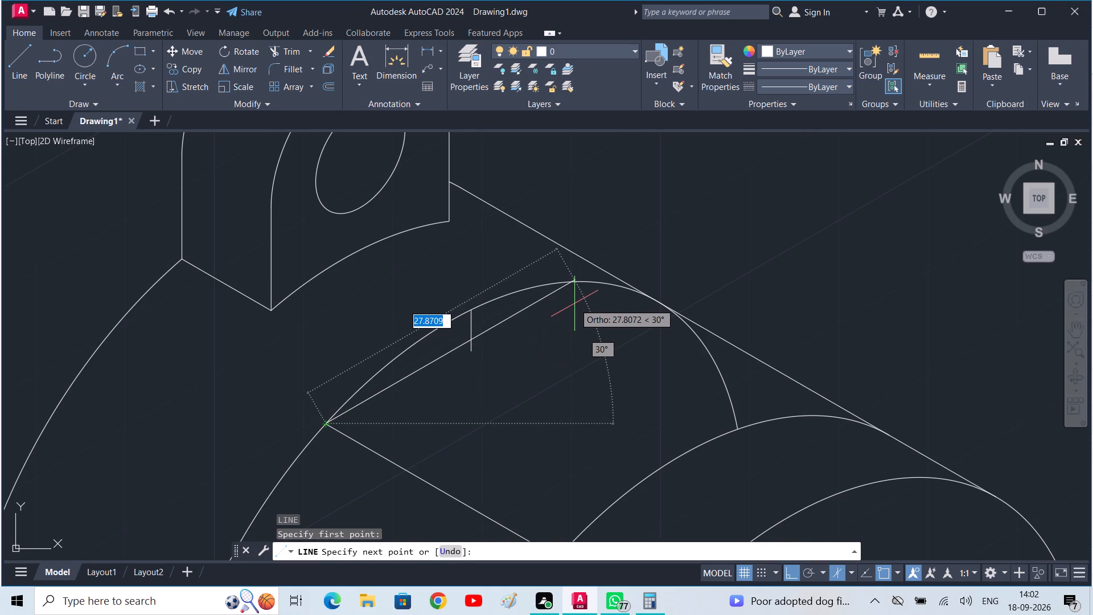
pyautogui.press('F8')
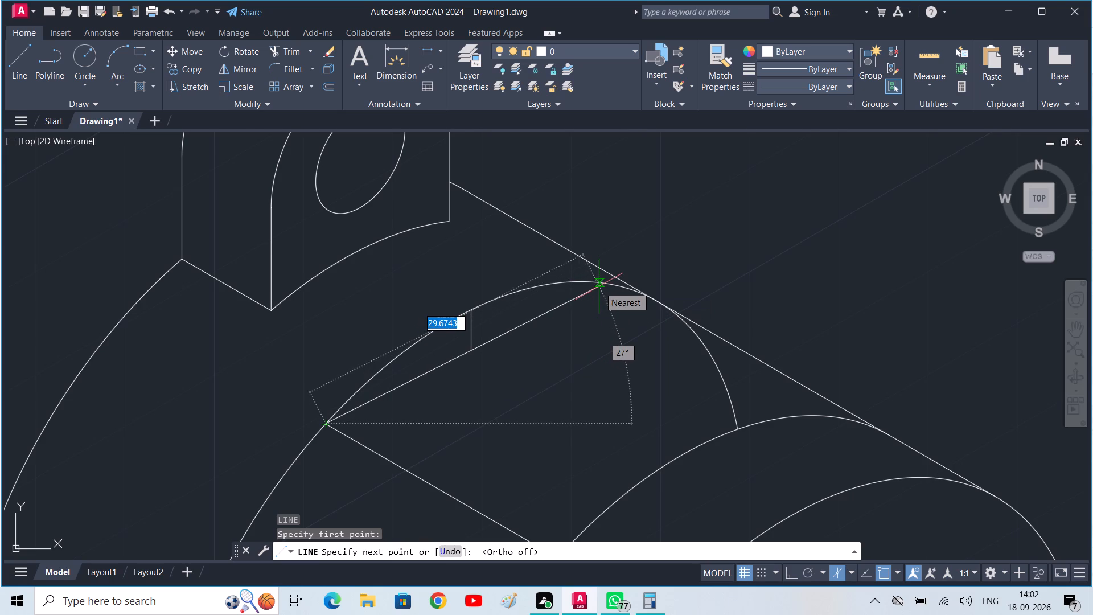
pyautogui.scroll(1, 599, 286)
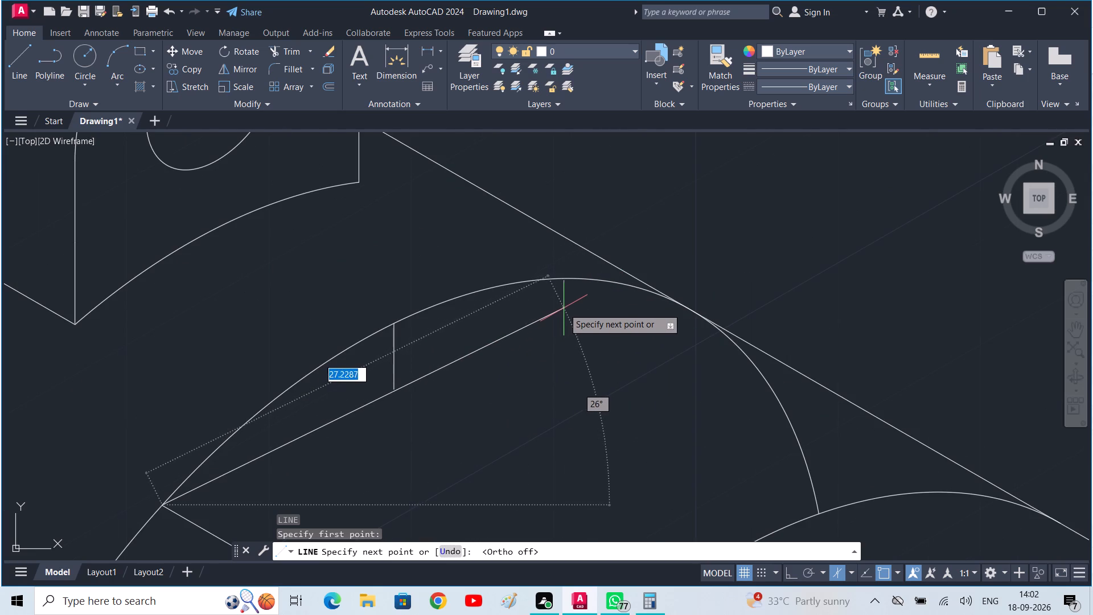
pyautogui.click(397, 387)
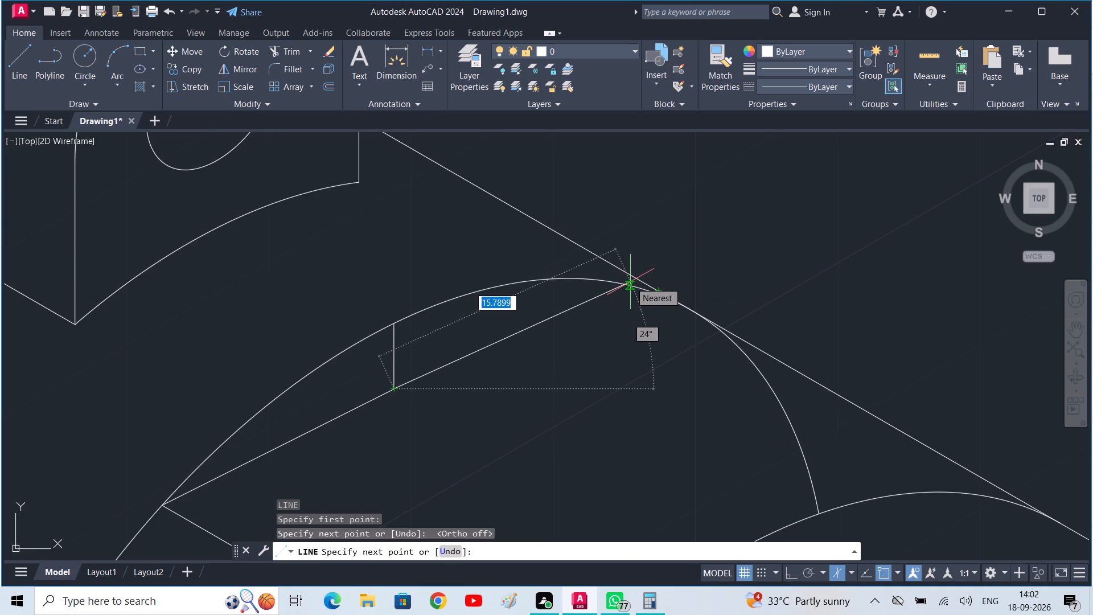
pyautogui.press('F8')
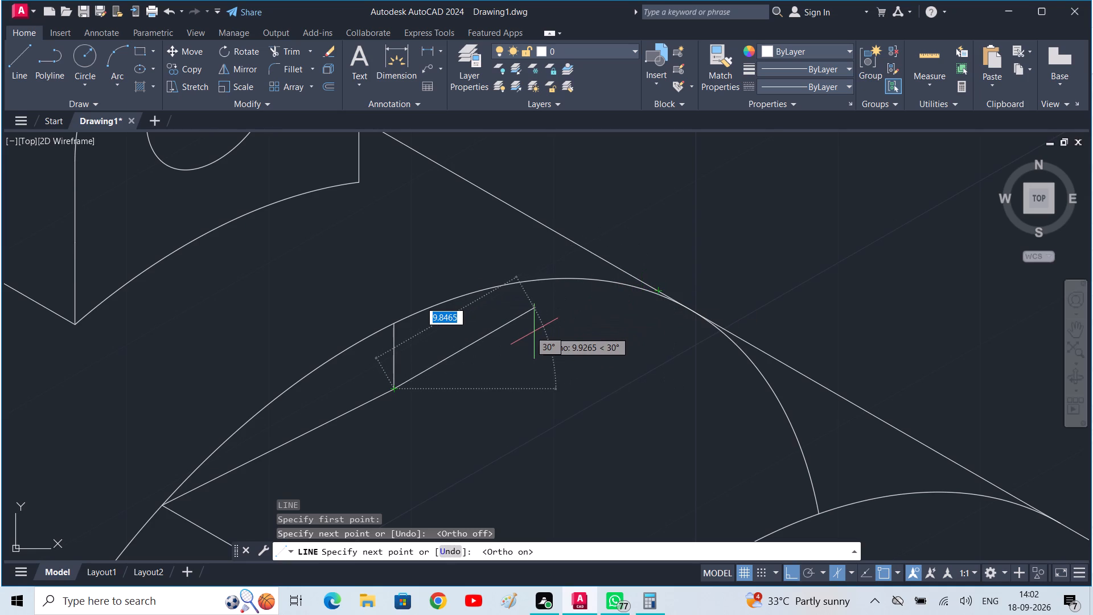
pyautogui.press('Escape')
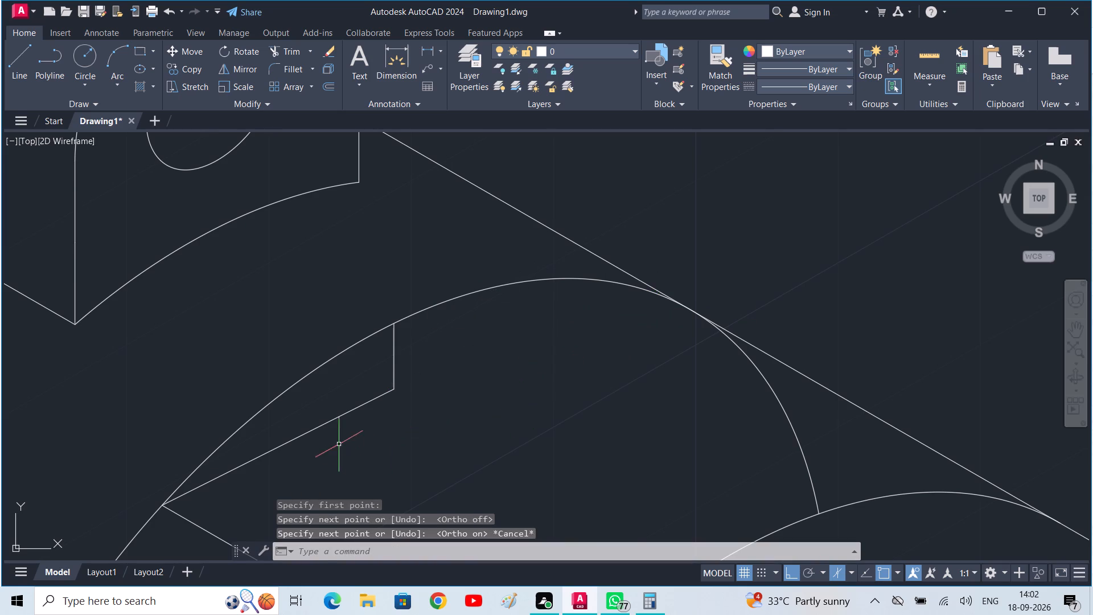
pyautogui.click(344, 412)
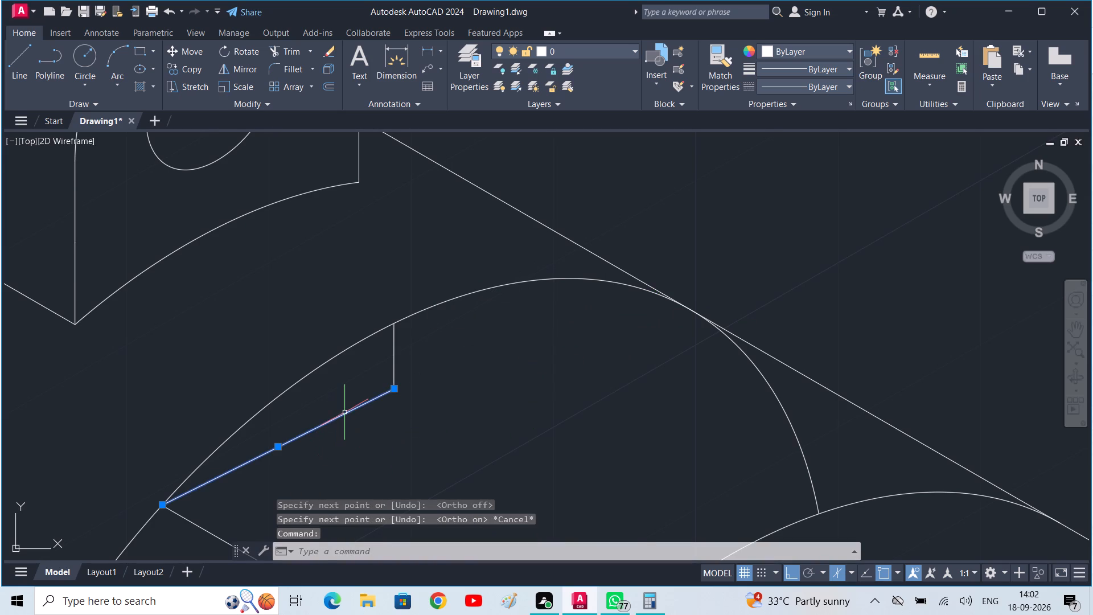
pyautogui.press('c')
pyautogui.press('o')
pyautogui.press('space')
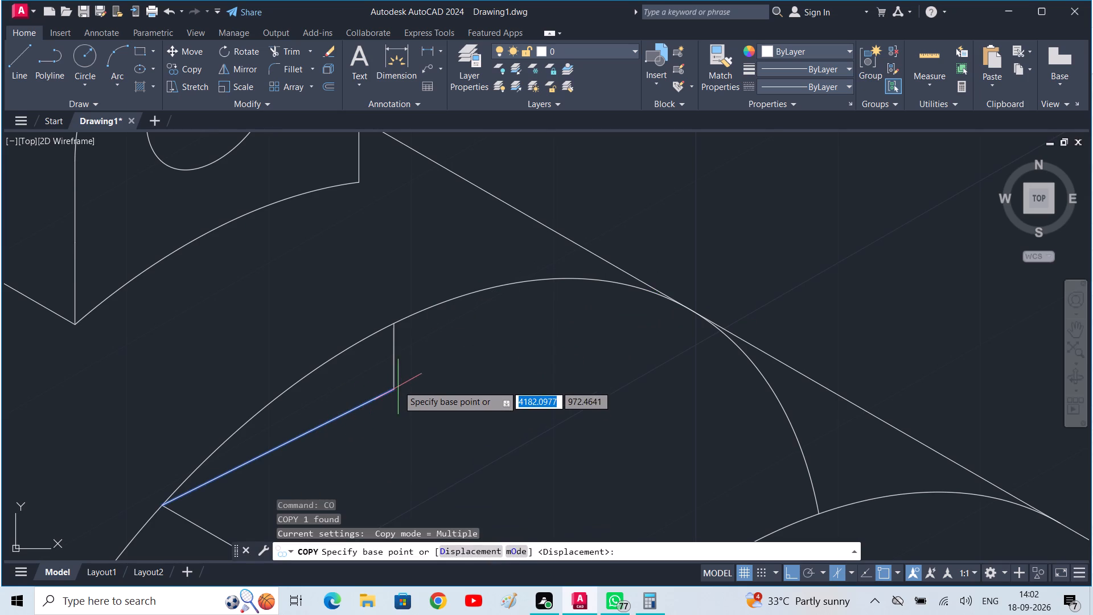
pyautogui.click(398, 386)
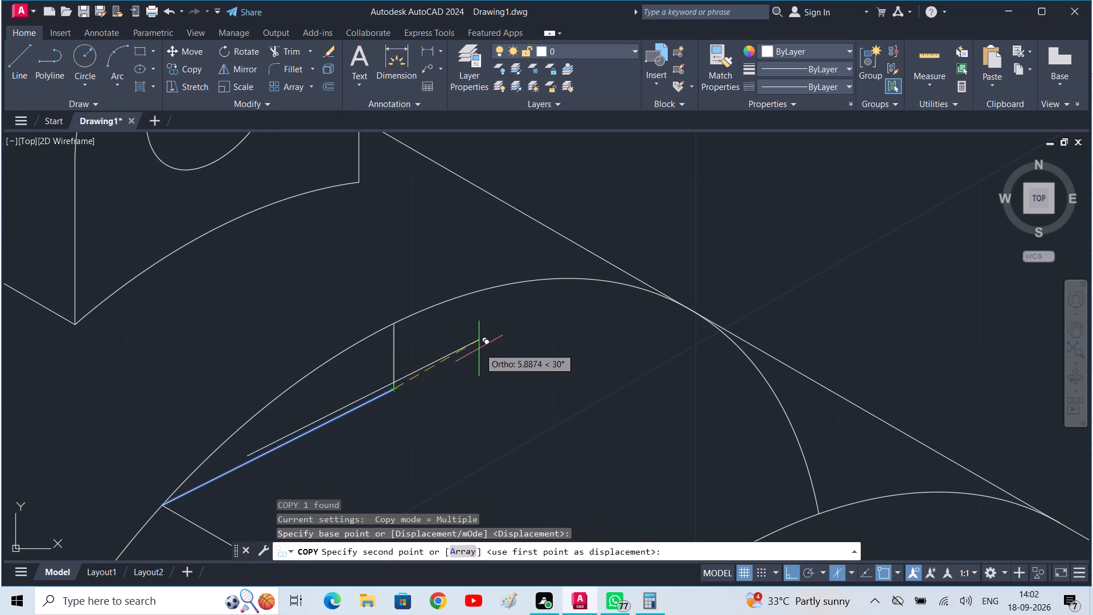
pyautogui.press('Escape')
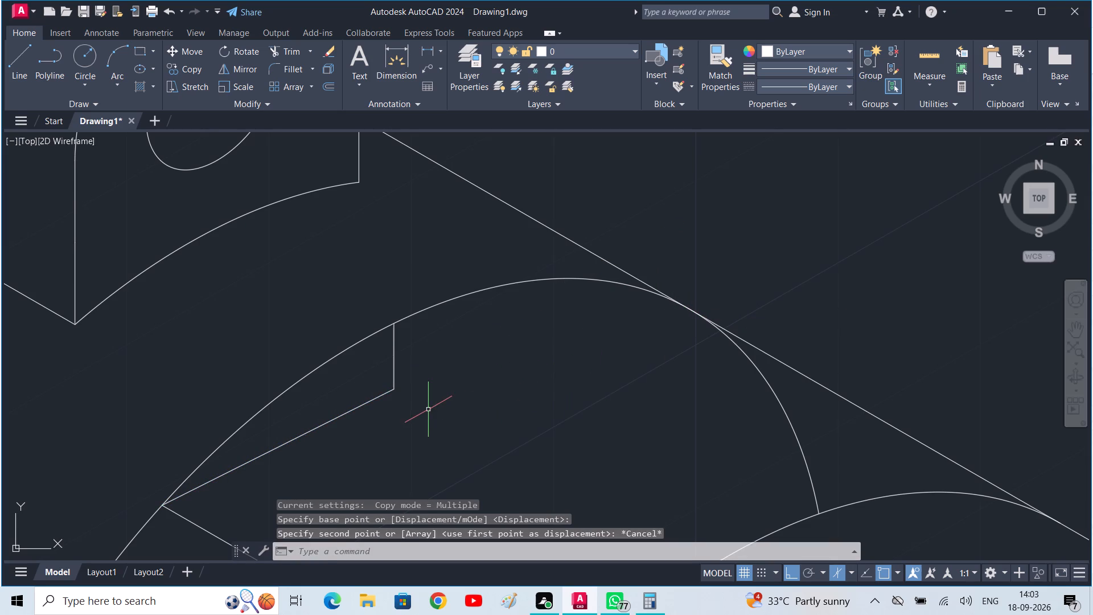
# Draw a sloping line about 16 long from the bottom of the vertical line to the depth 22 arc just past its crest.
pyautogui.press('l')
pyautogui.press('space')
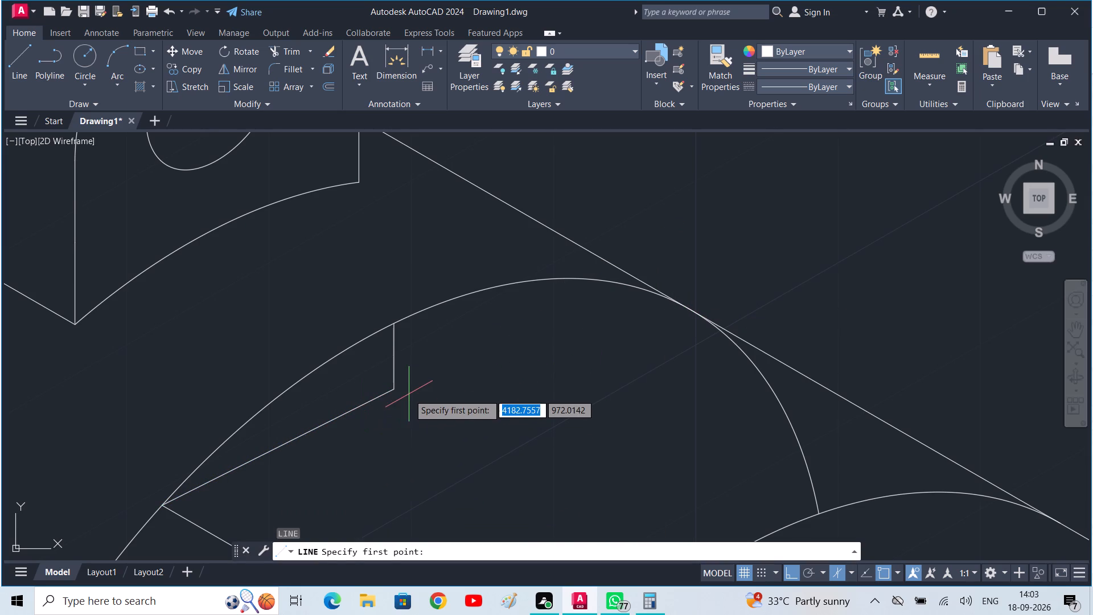
pyautogui.click(397, 391)
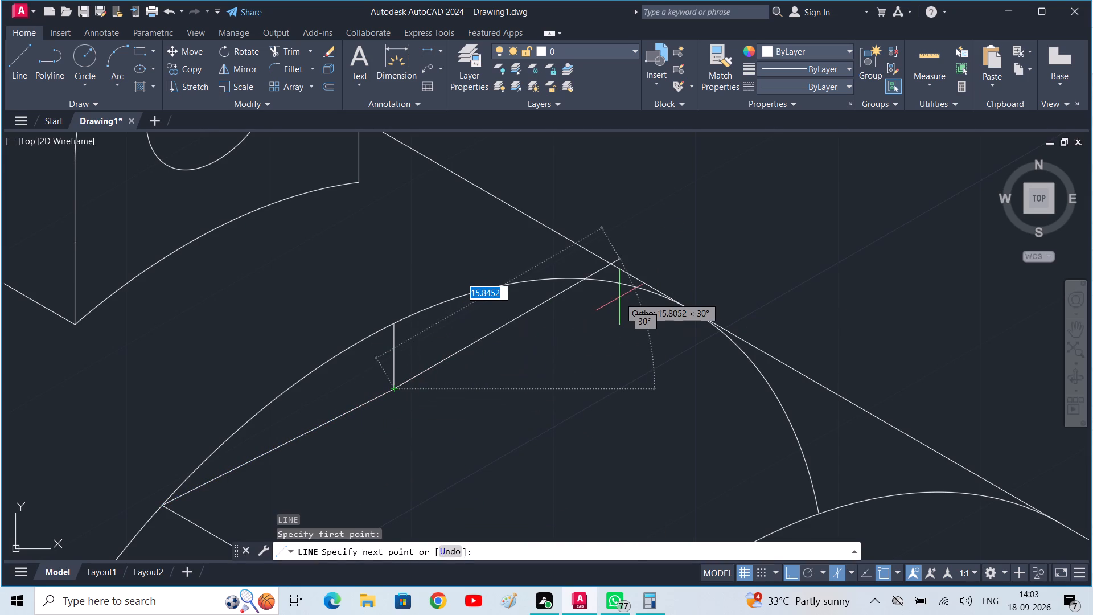
pyautogui.press('F8')
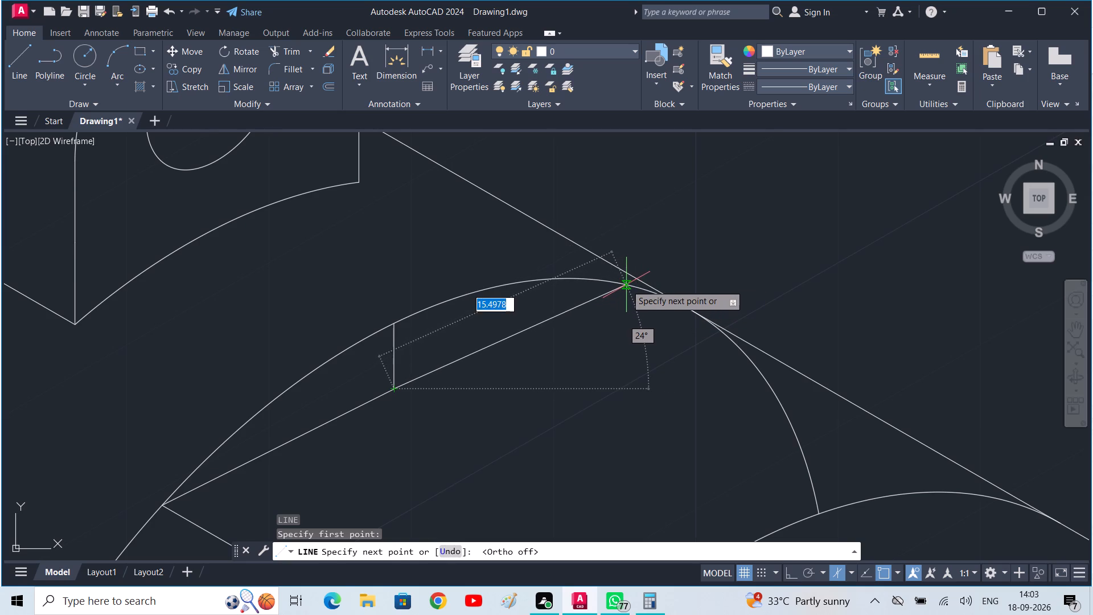
pyautogui.click(630, 284)
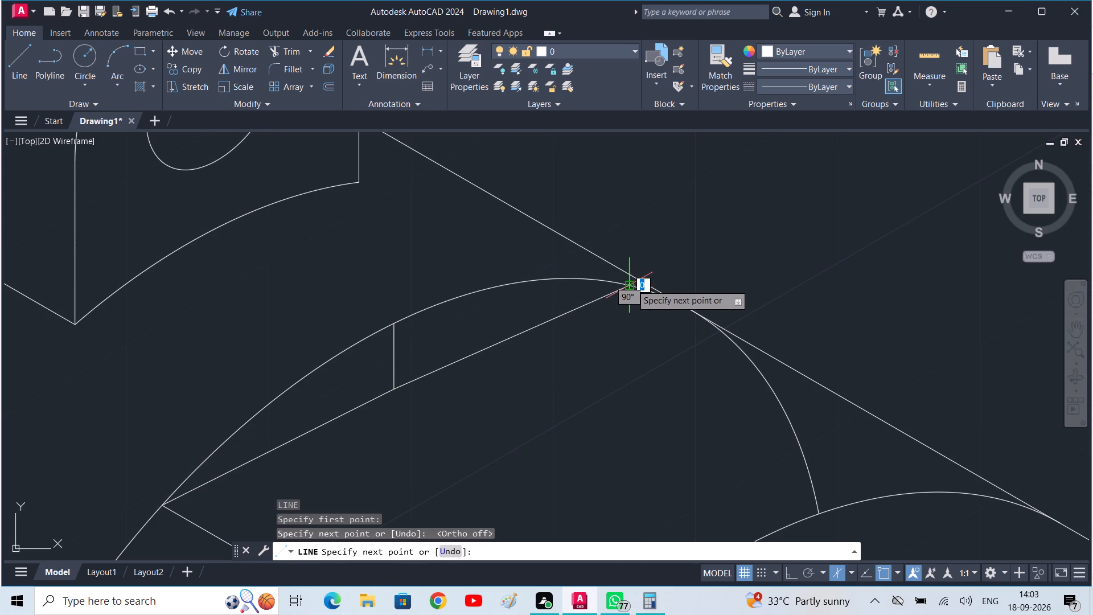
pyautogui.press('Escape')
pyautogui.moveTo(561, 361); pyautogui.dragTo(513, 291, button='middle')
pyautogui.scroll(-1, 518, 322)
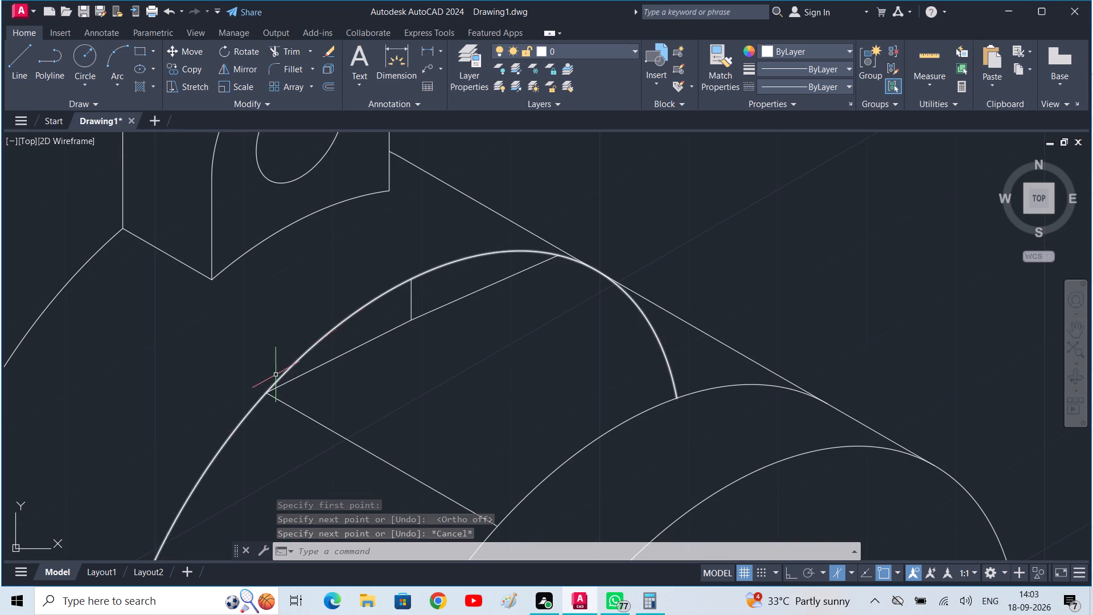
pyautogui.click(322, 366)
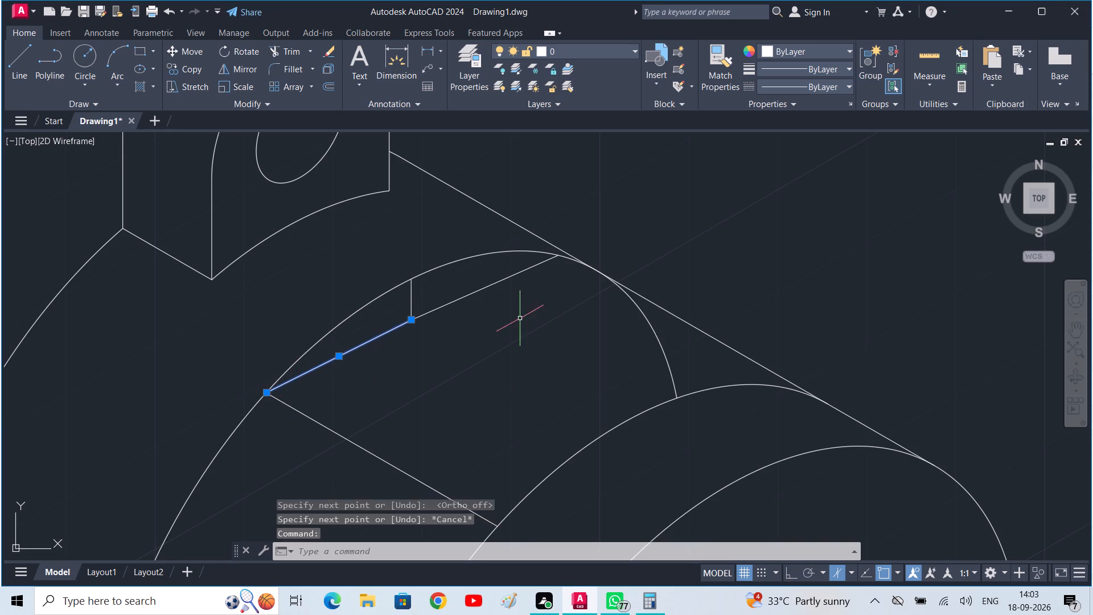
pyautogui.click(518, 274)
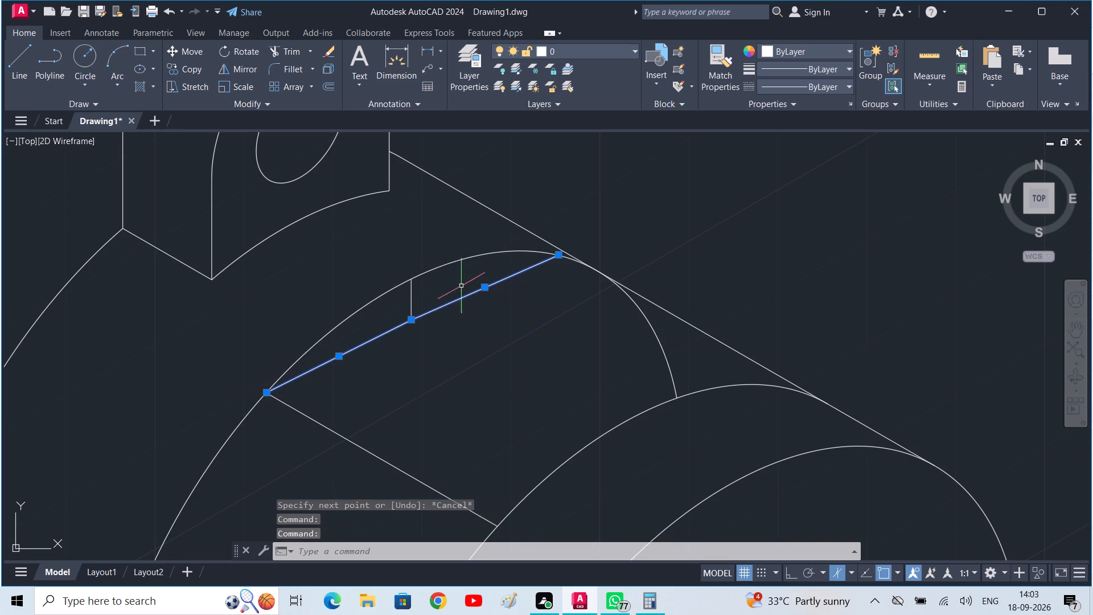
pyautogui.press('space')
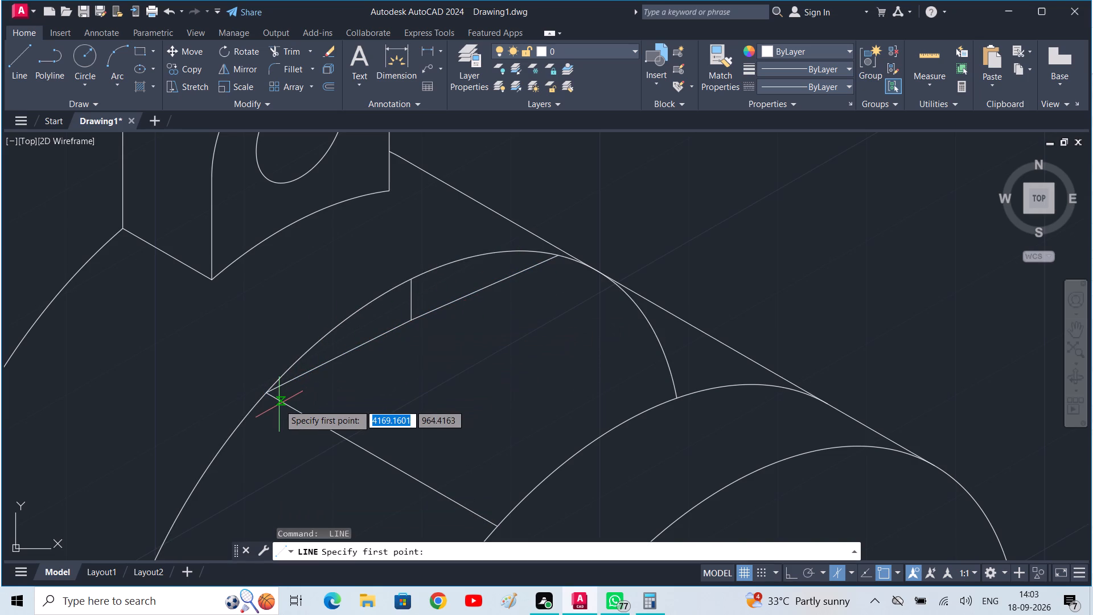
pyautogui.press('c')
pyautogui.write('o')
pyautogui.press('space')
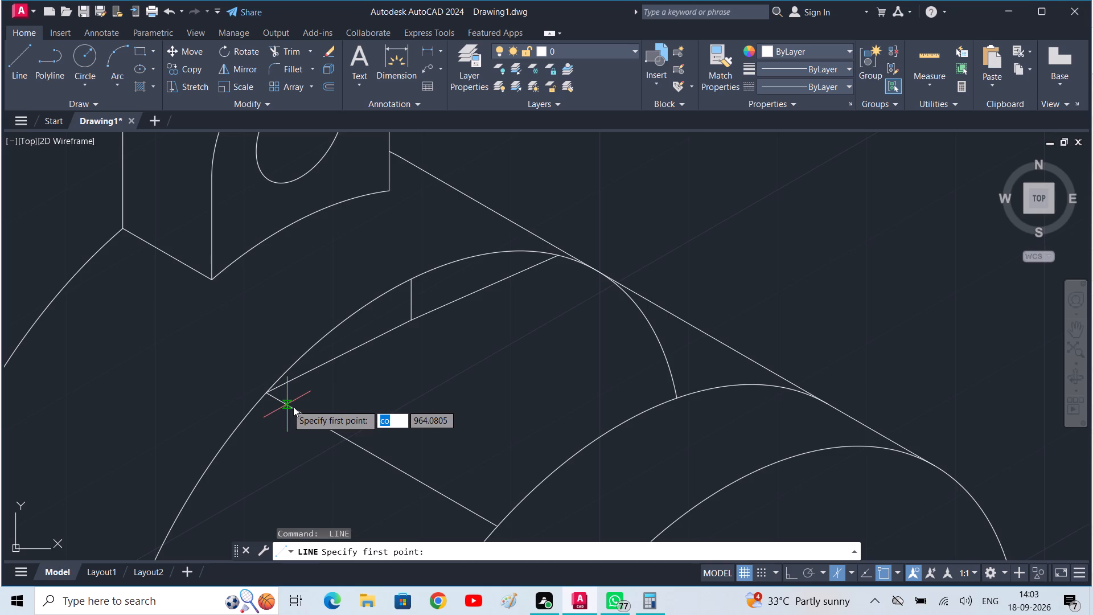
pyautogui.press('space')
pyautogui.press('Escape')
# Copy the two sloping lines from the depth line's rear end to its front end on the depth 48 arc.
pyautogui.press('c')
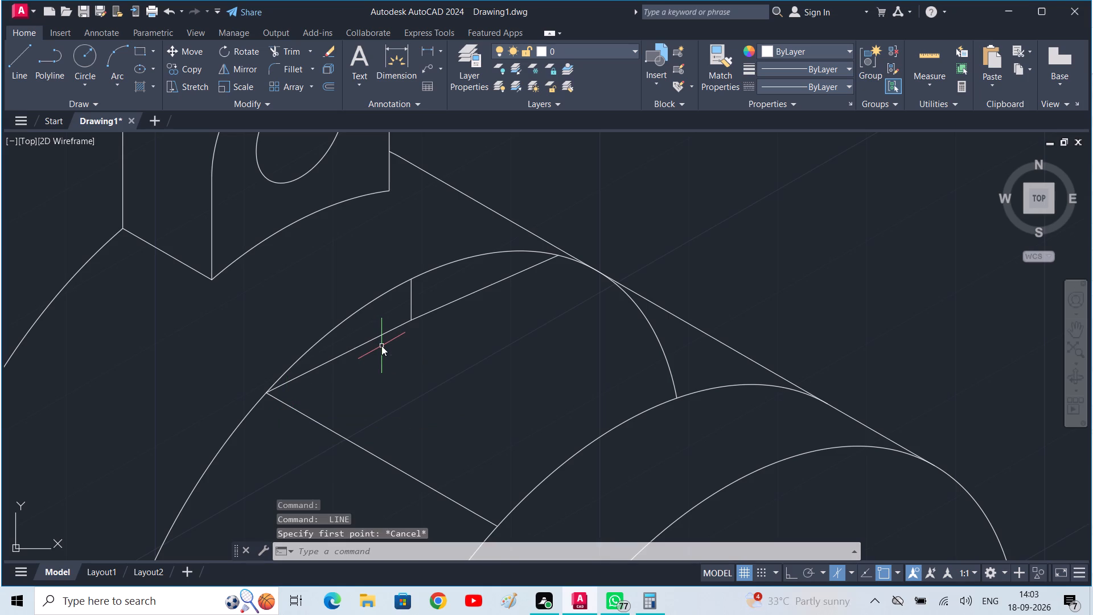
pyautogui.write('o')
pyautogui.press('space')
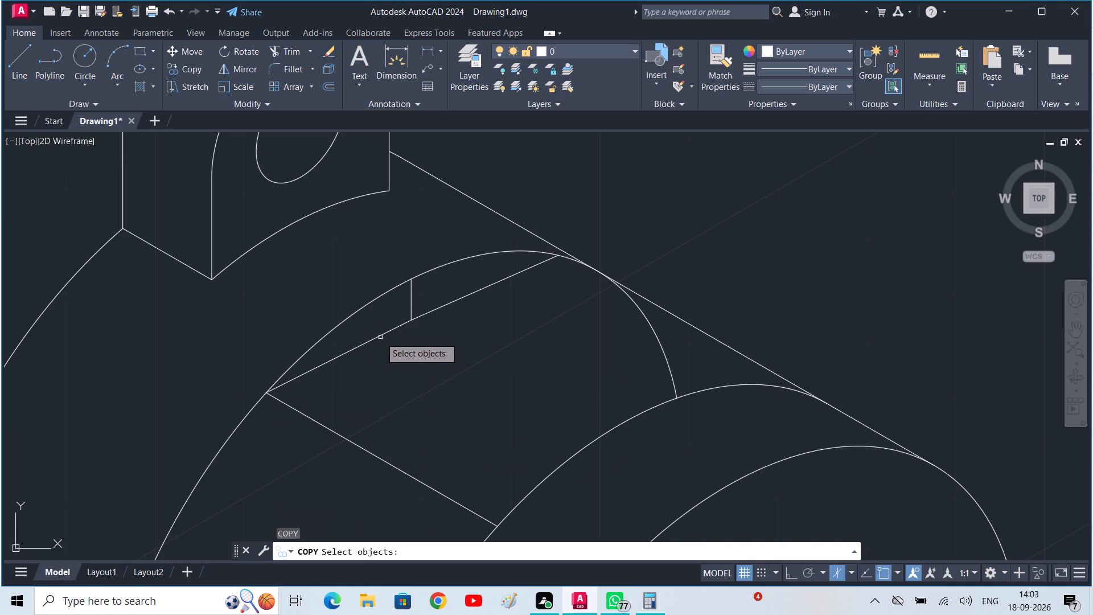
pyautogui.click(380, 336)
pyautogui.click(501, 279)
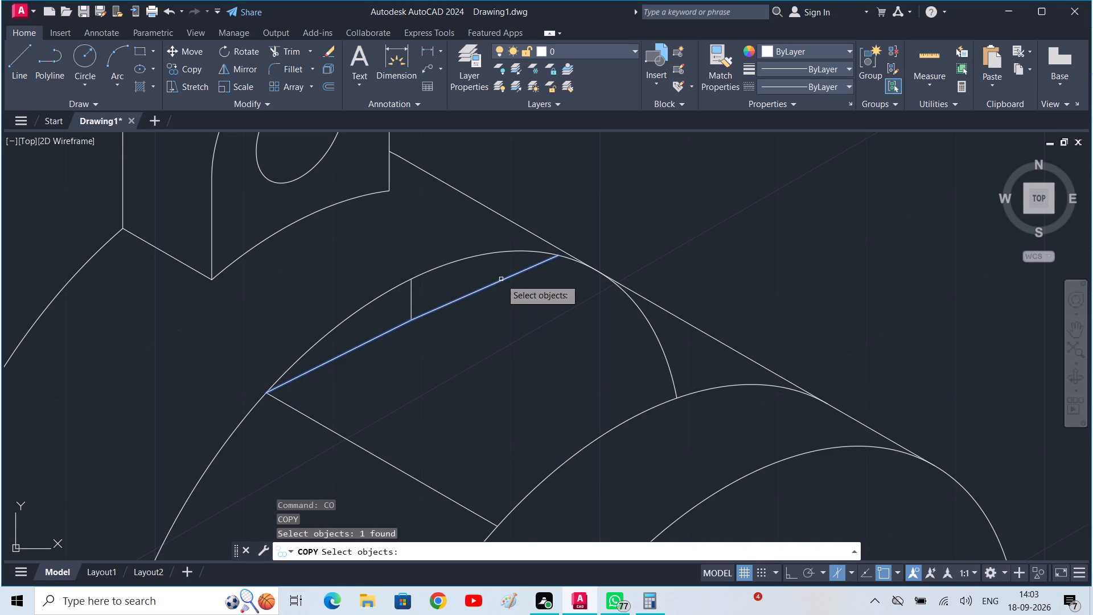
pyautogui.press('space')
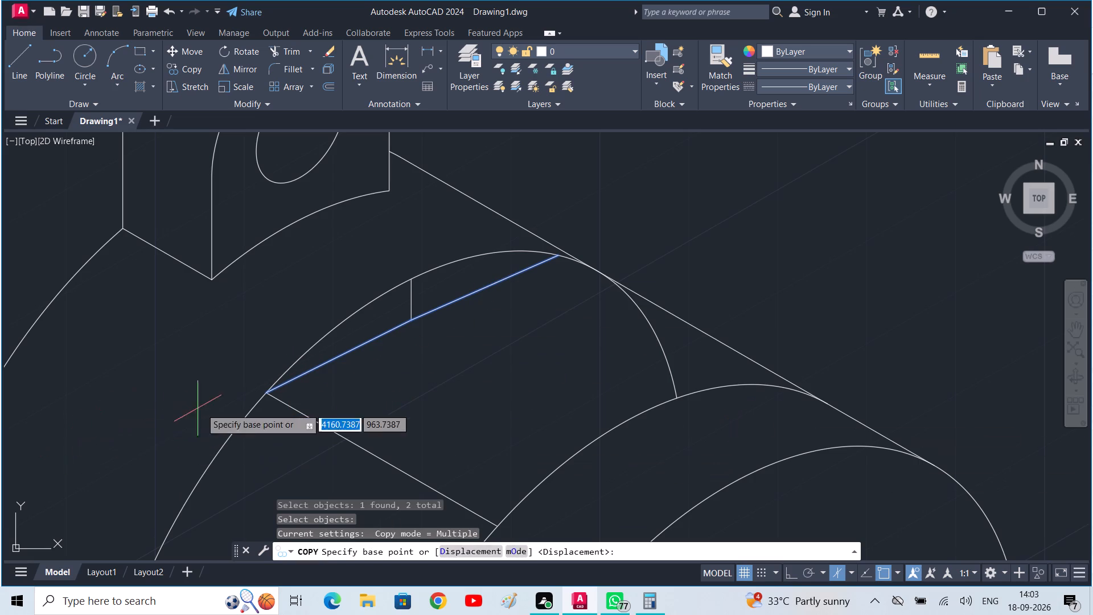
pyautogui.click(266, 395)
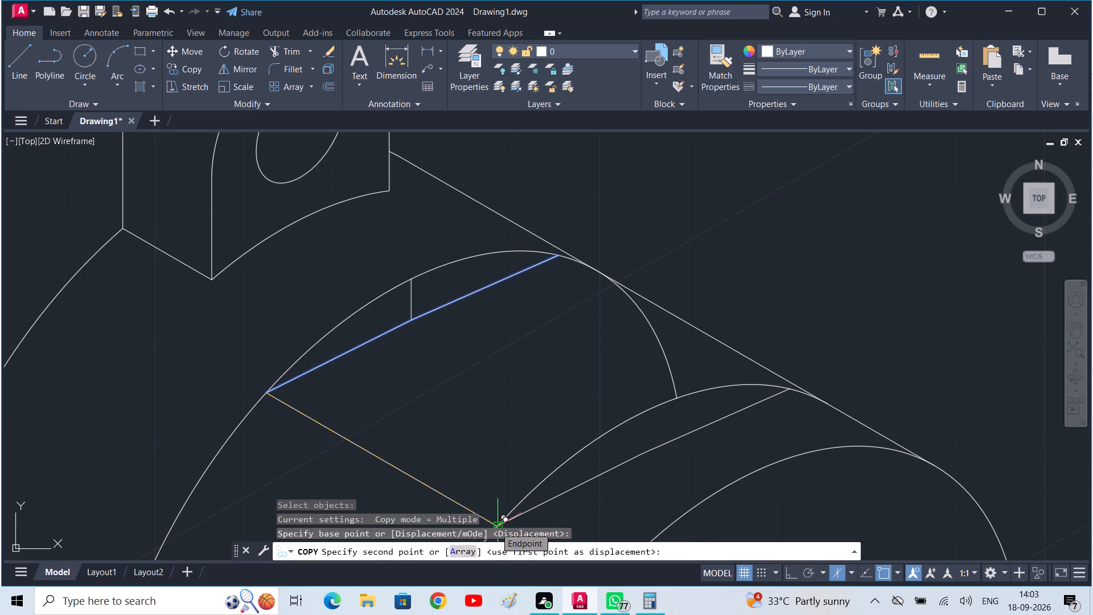
pyautogui.moveTo(495, 527); pyautogui.dragTo(511, 461, button='middle')
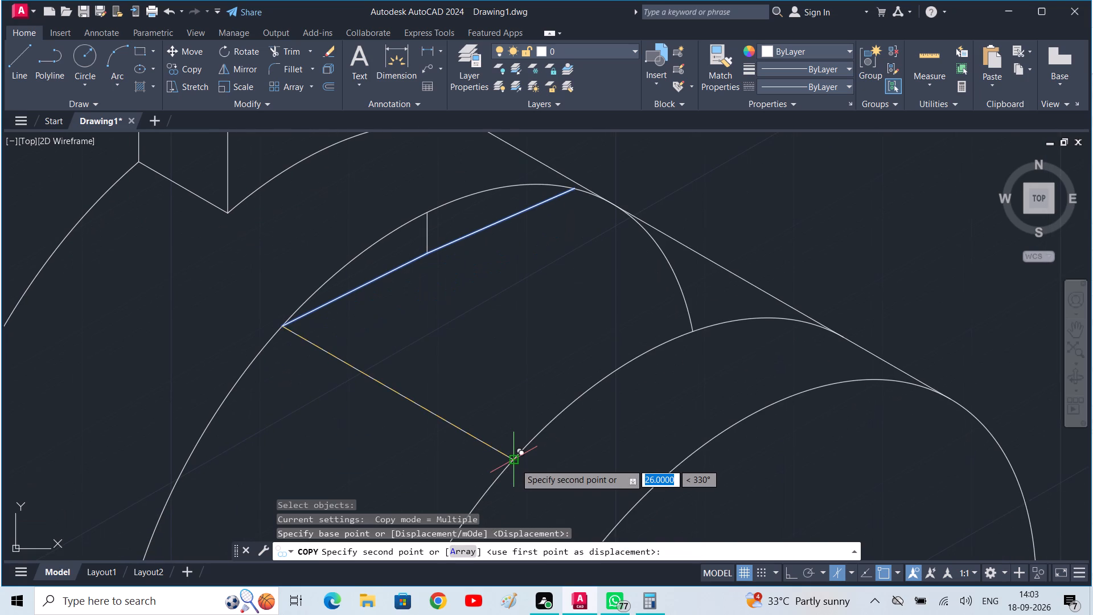
pyautogui.click(515, 464)
pyautogui.press('space')
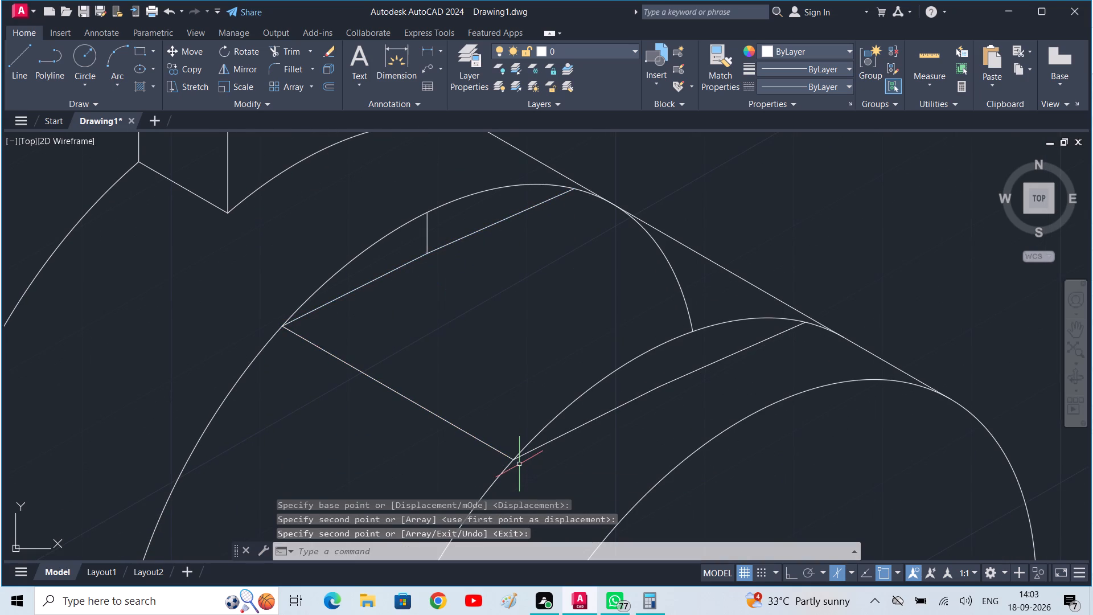
# Draw a line joining the upper end of the original sloping lines to the upper end of their copies.
pyautogui.write('l')
pyautogui.press('space')
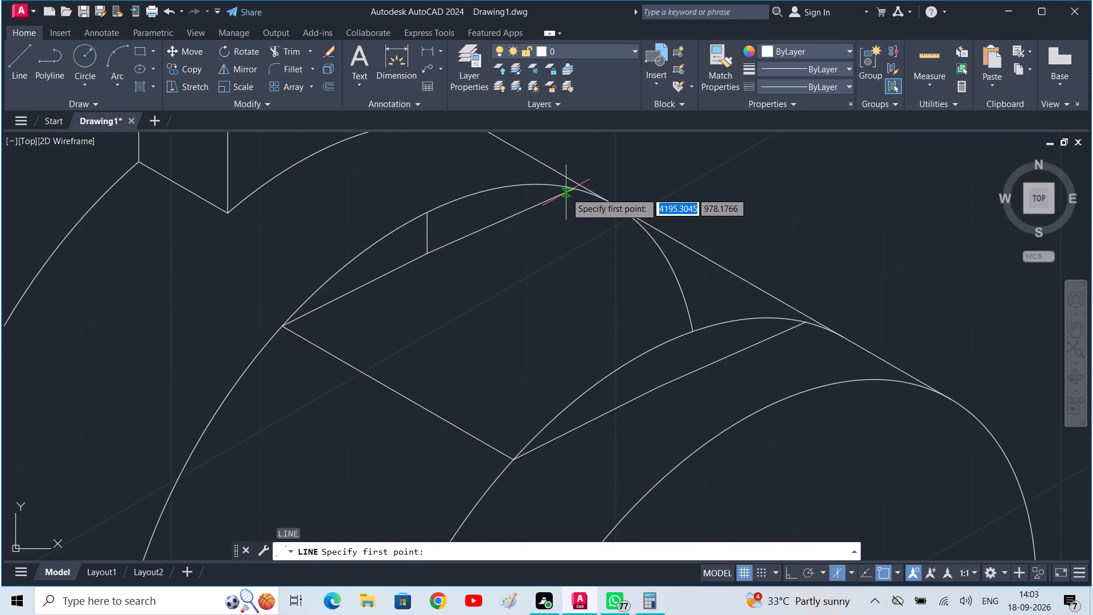
pyautogui.click(575, 192)
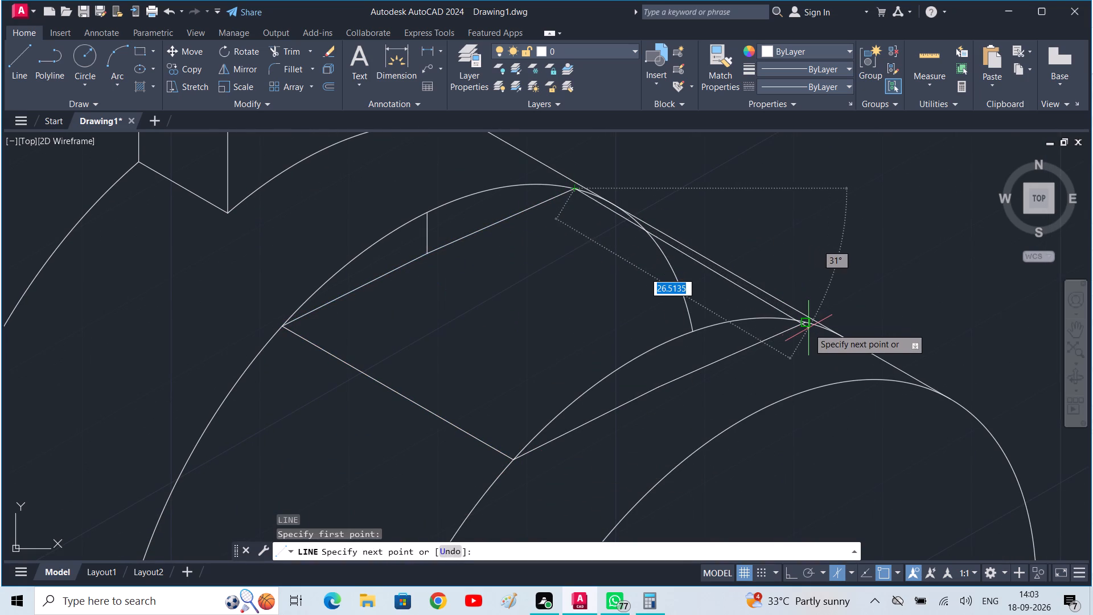
pyautogui.click(808, 328)
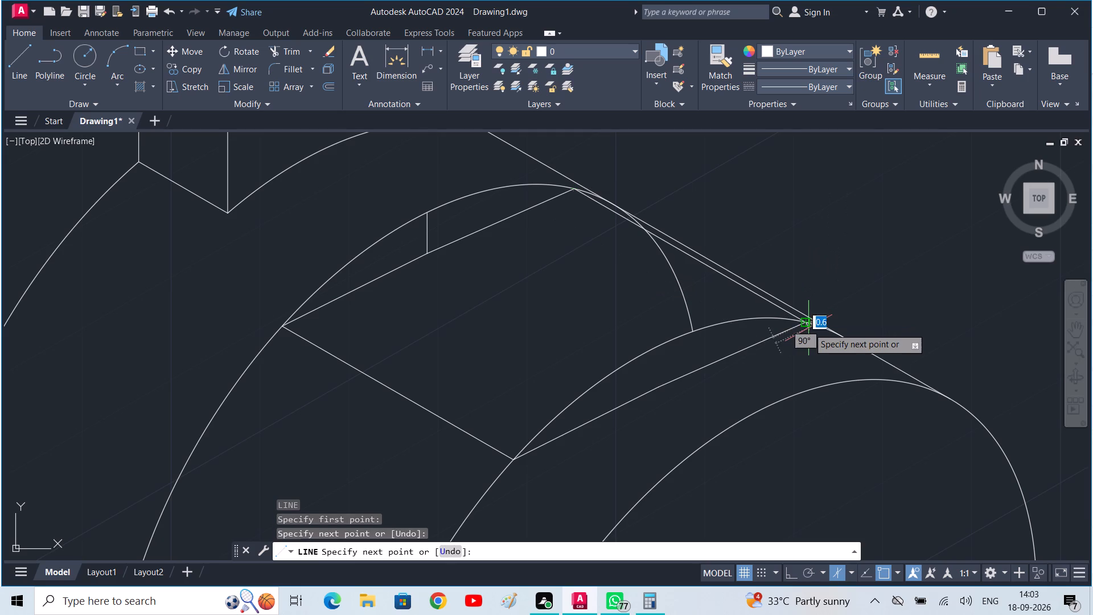
pyautogui.scroll(1, 811, 328)
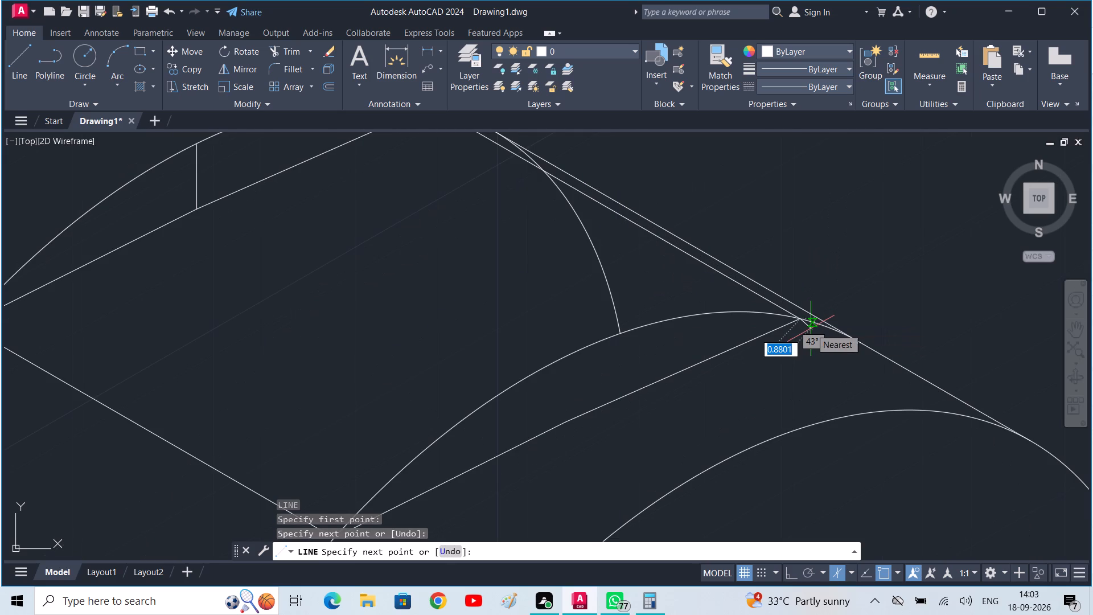
pyautogui.press('Escape')
pyautogui.scroll(-1, 805, 334)
pyautogui.moveTo(749, 359); pyautogui.dragTo(742, 388, button='middle')
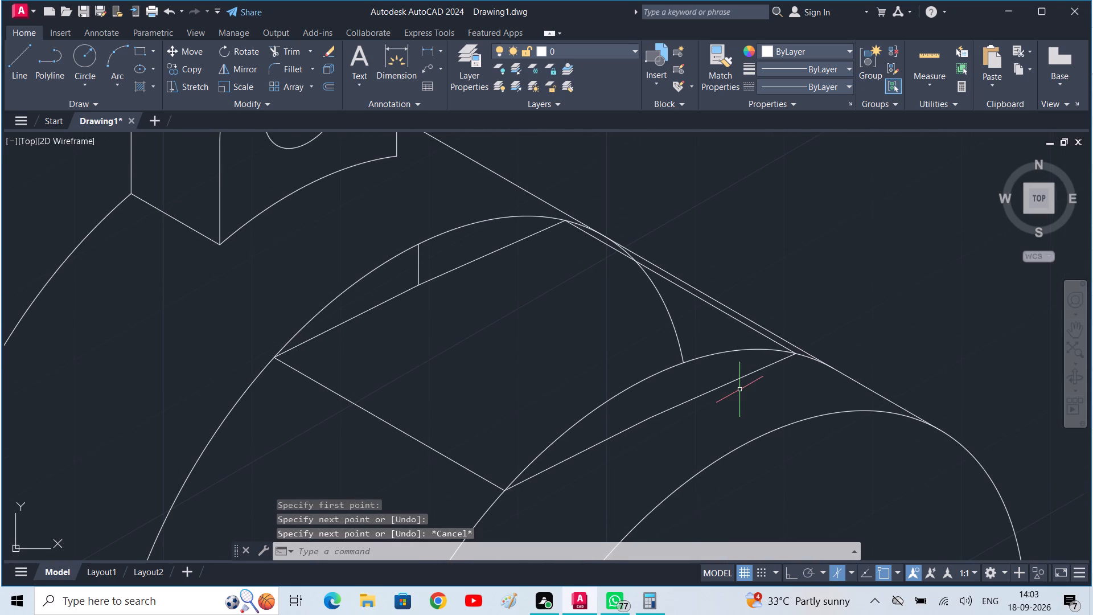
# Trim away the depth 22 arc beyond the upper end of the sloping lines, on both sides of the recess's far edge.
pyautogui.write('tr')
pyautogui.press('space')
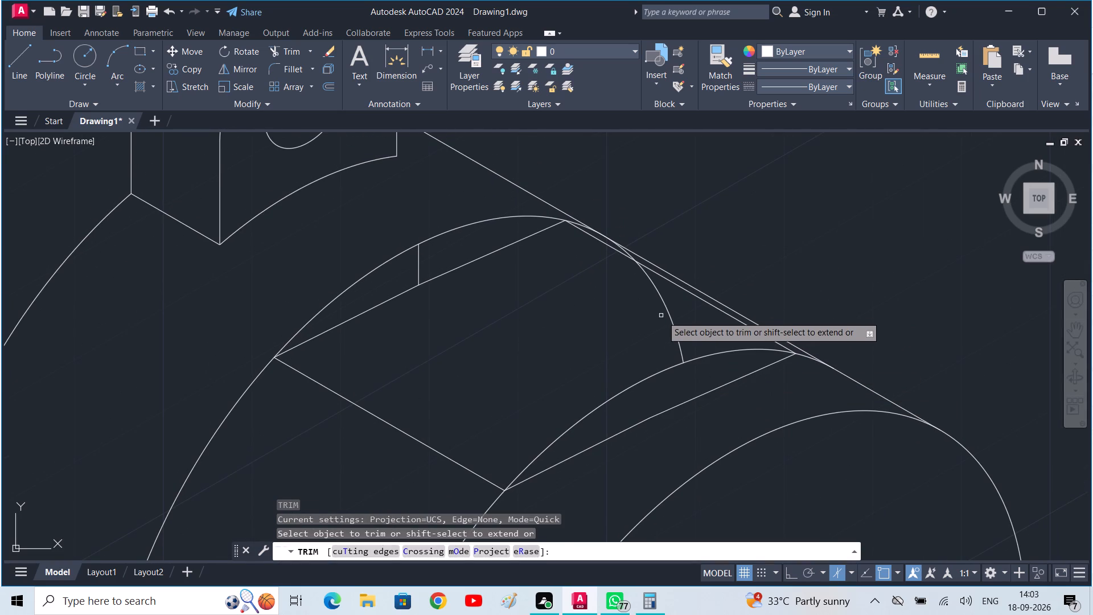
pyautogui.click(671, 311)
pyautogui.moveTo(670, 320); pyautogui.dragTo(706, 437, button='middle')
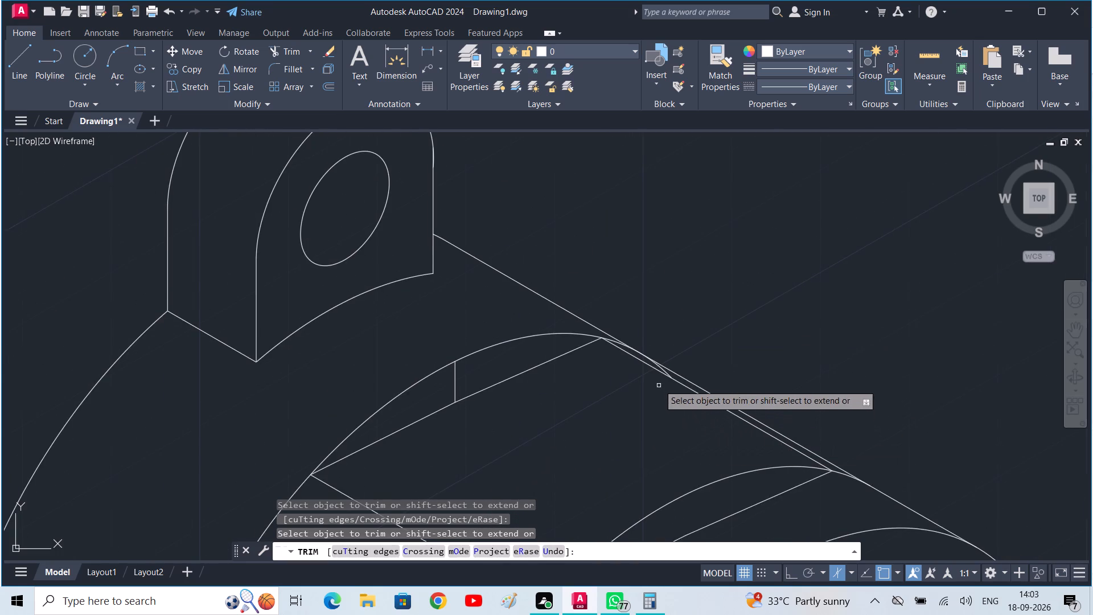
pyautogui.scroll(1, 658, 383)
pyautogui.scroll(3, 545, 326)
pyautogui.moveTo(650, 255); pyautogui.dragTo(652, 257)
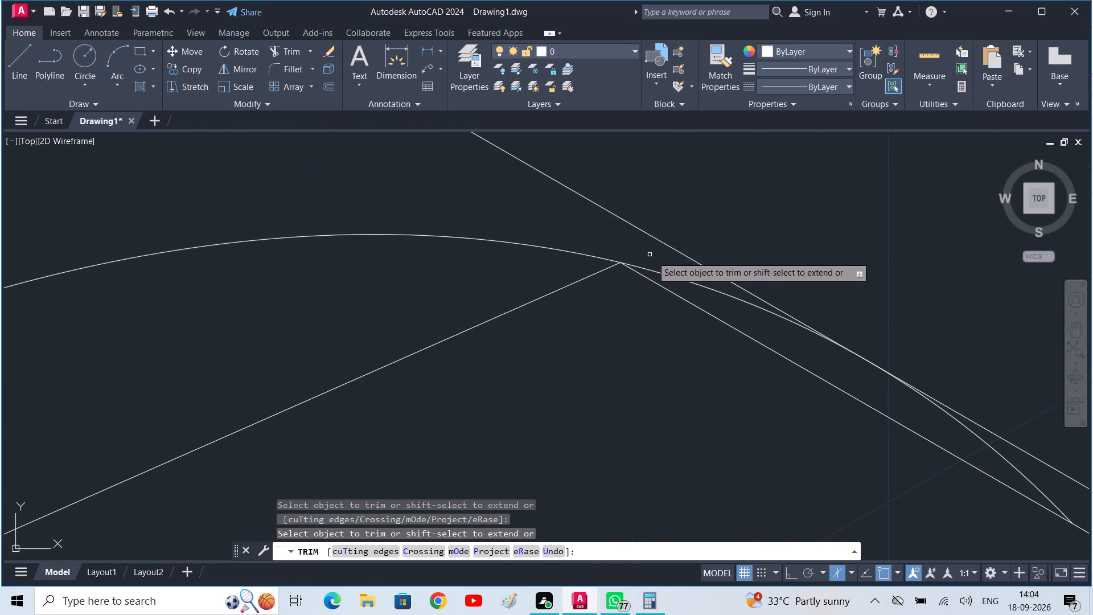
pyautogui.moveTo(652, 257); pyautogui.dragTo(715, 298)
pyautogui.moveTo(869, 386); pyautogui.dragTo(820, 370, button='middle')
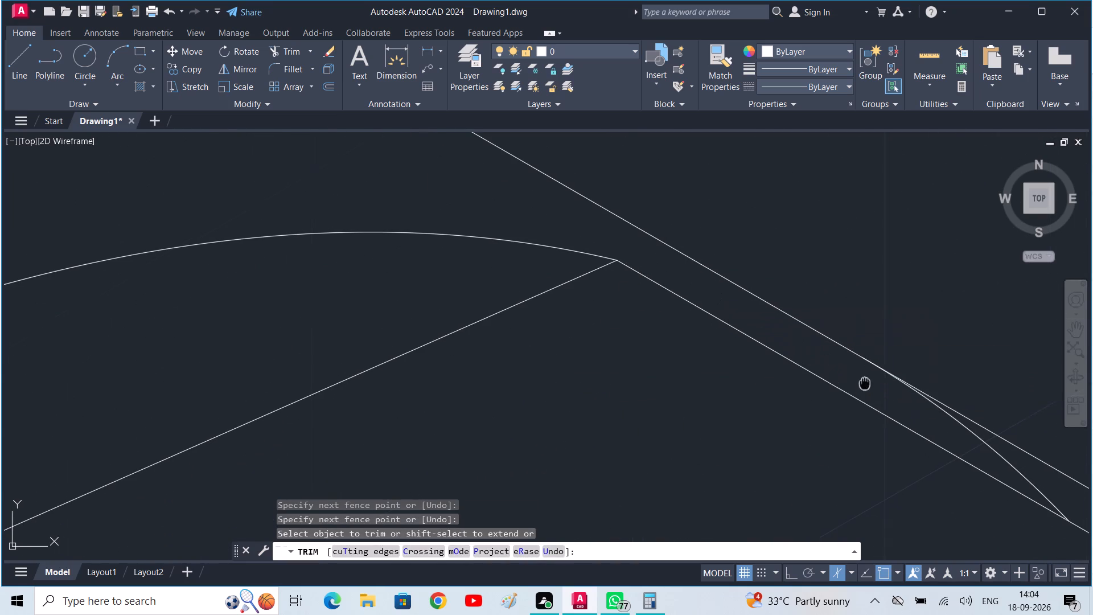
pyautogui.moveTo(820, 370); pyautogui.dragTo(569, 301, button='middle')
pyautogui.moveTo(626, 322); pyautogui.dragTo(734, 392)
pyautogui.scroll(-2, 734, 392)
pyautogui.scroll(-1, 714, 483)
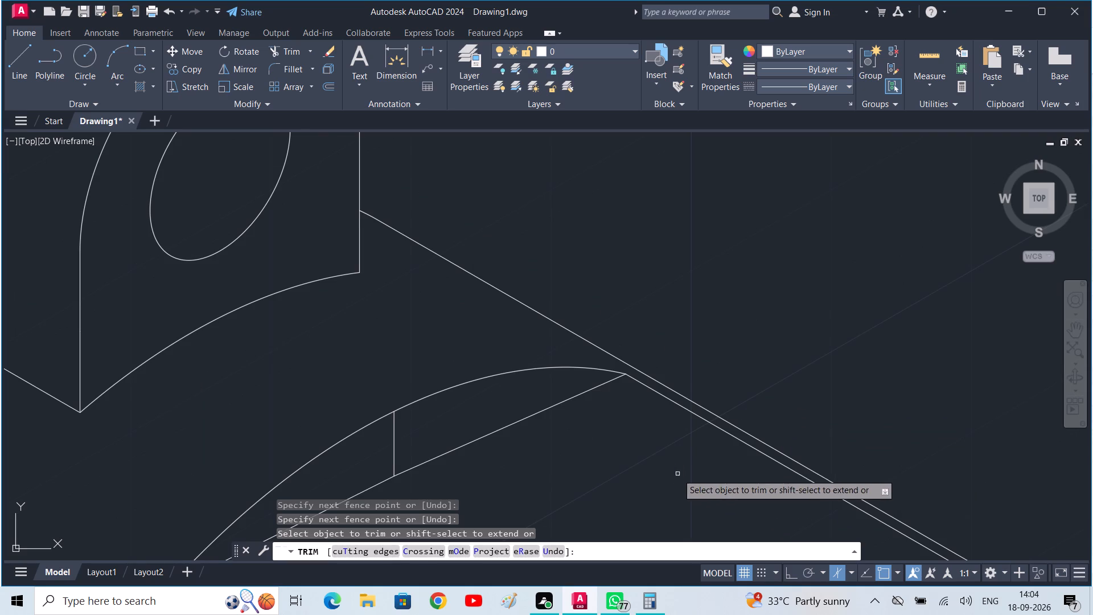
pyautogui.moveTo(677, 473); pyautogui.dragTo(660, 446, button='middle')
# Remove the 4-long vertical line and the two copied sloping lines at the depth 48 arc with Trim.
pyautogui.click(377, 415)
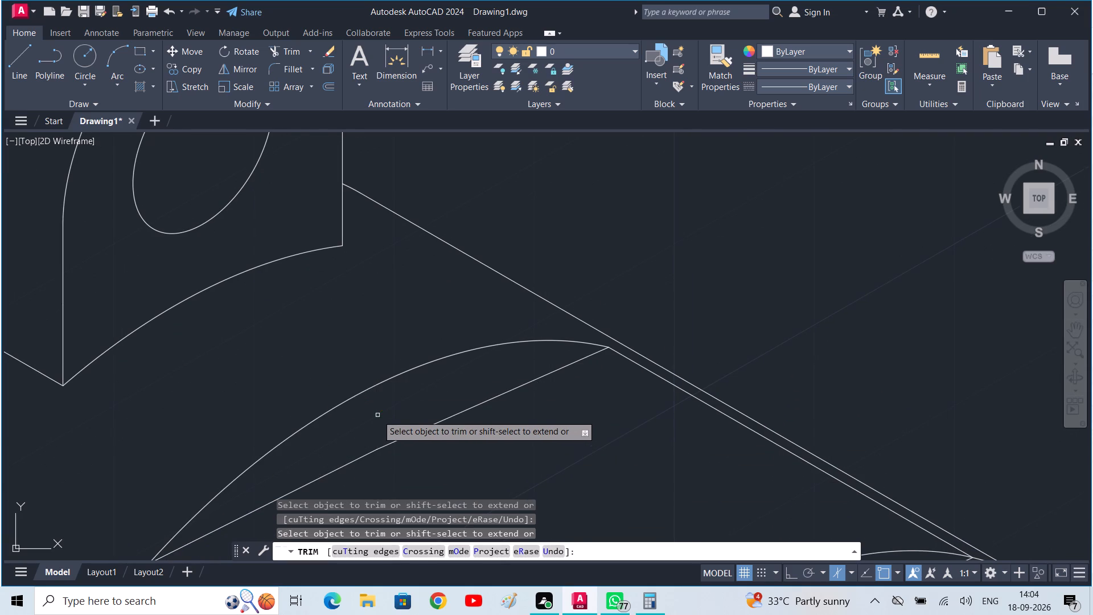
pyautogui.scroll(-2, 377, 415)
pyautogui.moveTo(500, 455); pyautogui.dragTo(507, 383, button='middle')
pyautogui.scroll(-1, 496, 417)
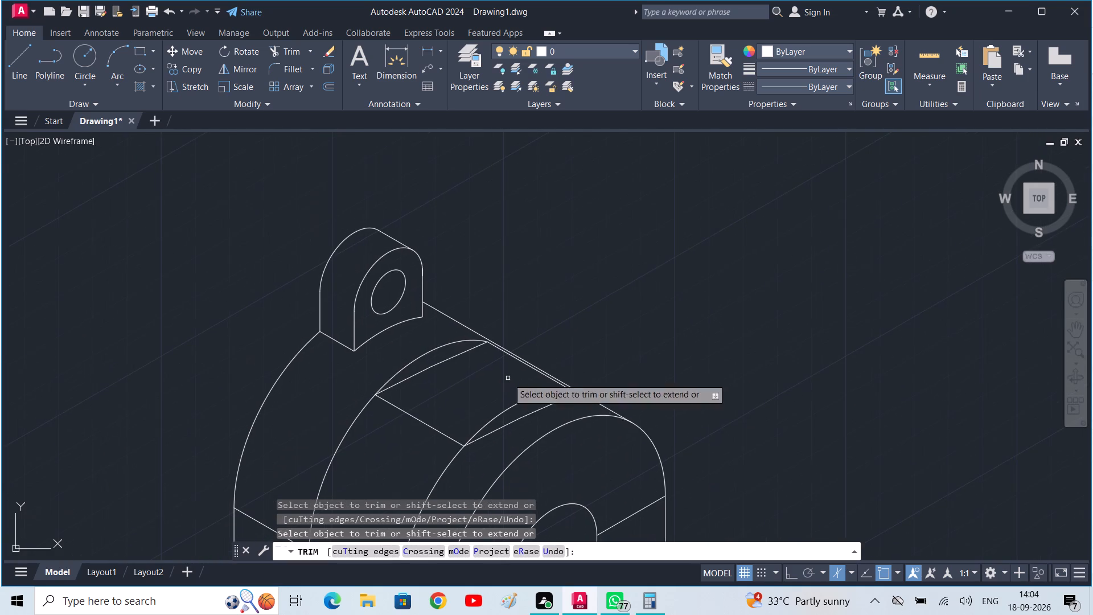
pyautogui.click(531, 413)
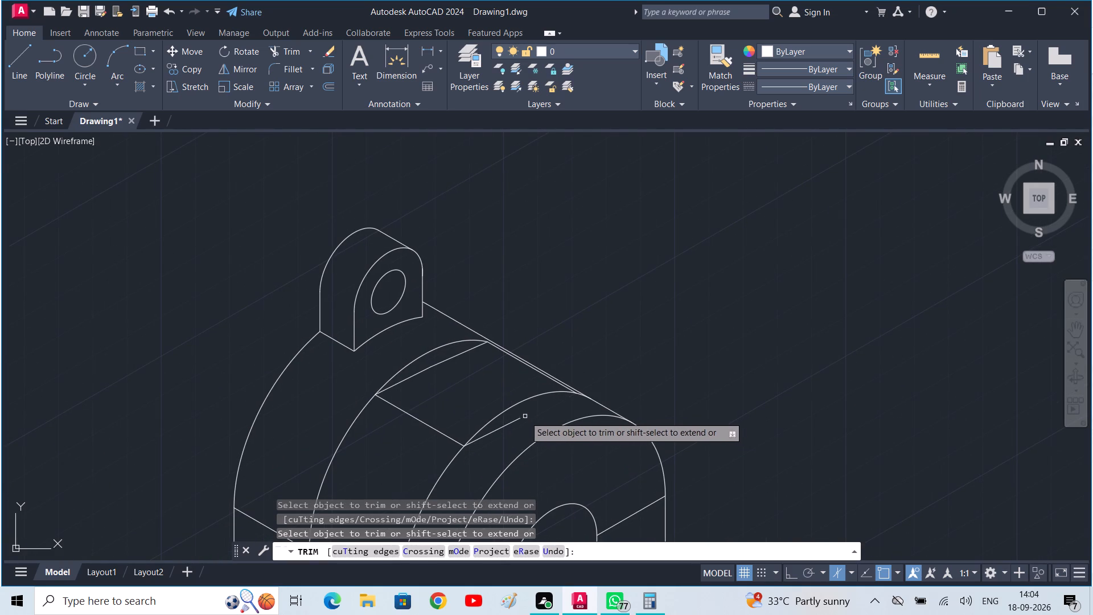
pyautogui.click(510, 425)
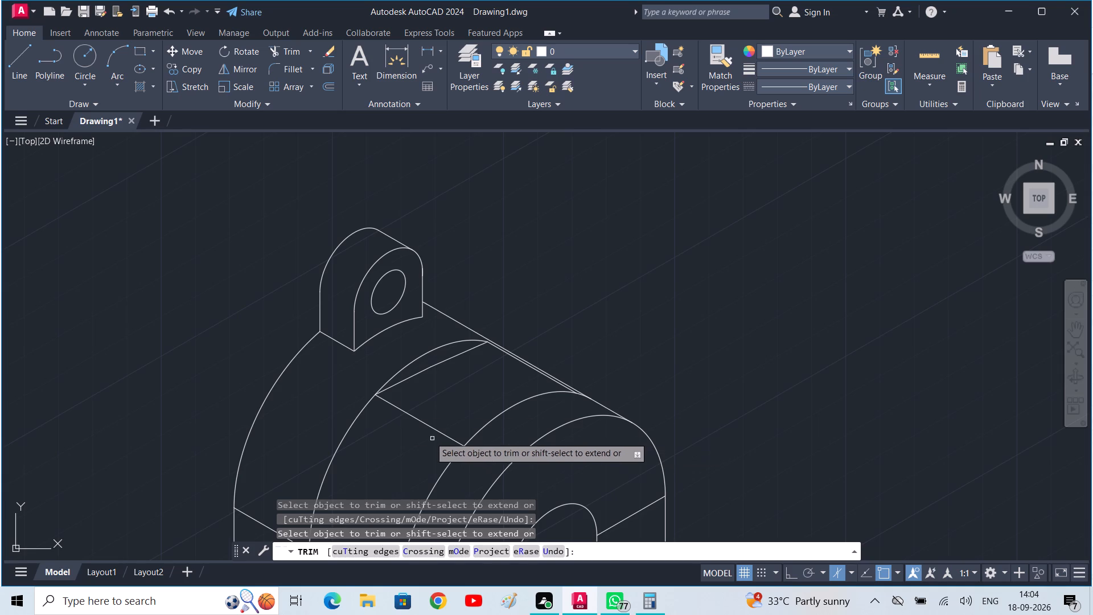
# Trim the depth 22 and depth 48 arcs below the ends of the recess's depth line.
pyautogui.moveTo(360, 413); pyautogui.dragTo(367, 418)
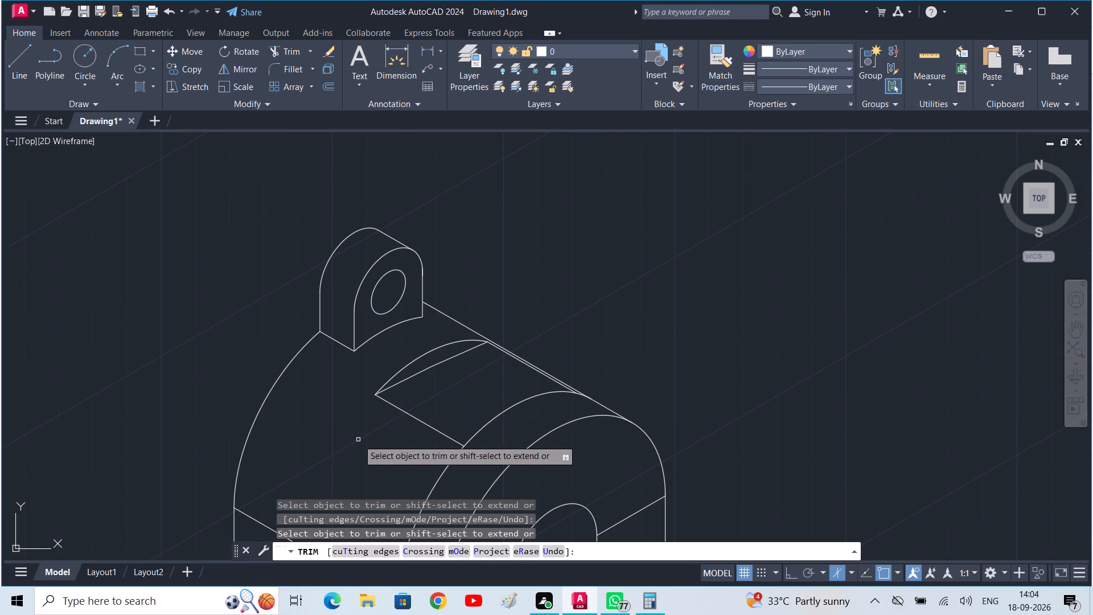
pyautogui.moveTo(357, 440); pyautogui.dragTo(334, 410, button='middle')
pyautogui.click(408, 465)
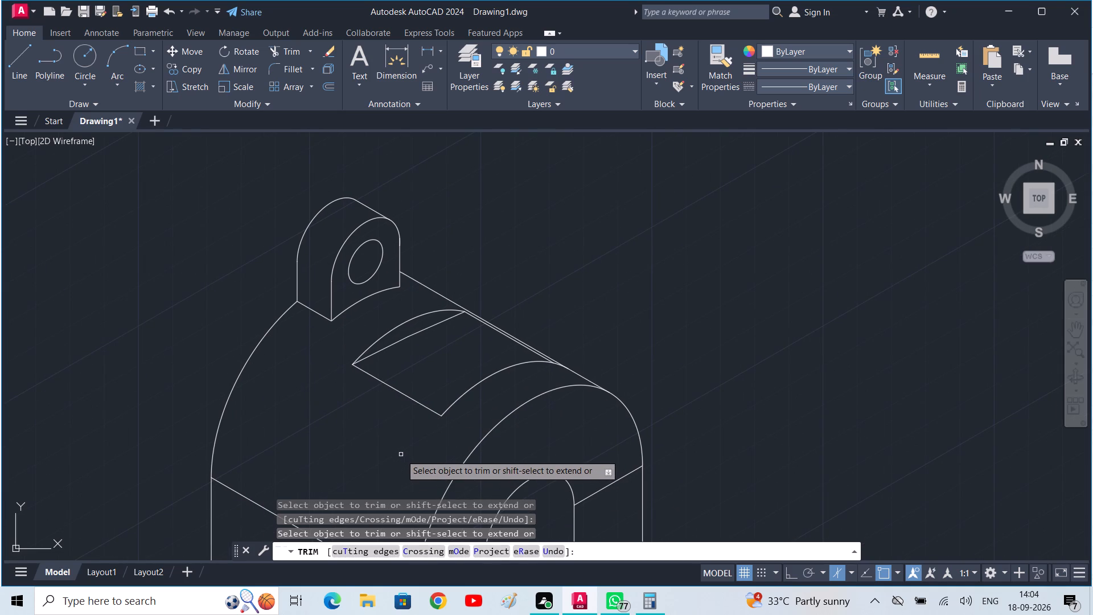
pyautogui.moveTo(412, 463); pyautogui.dragTo(346, 405, button='middle')
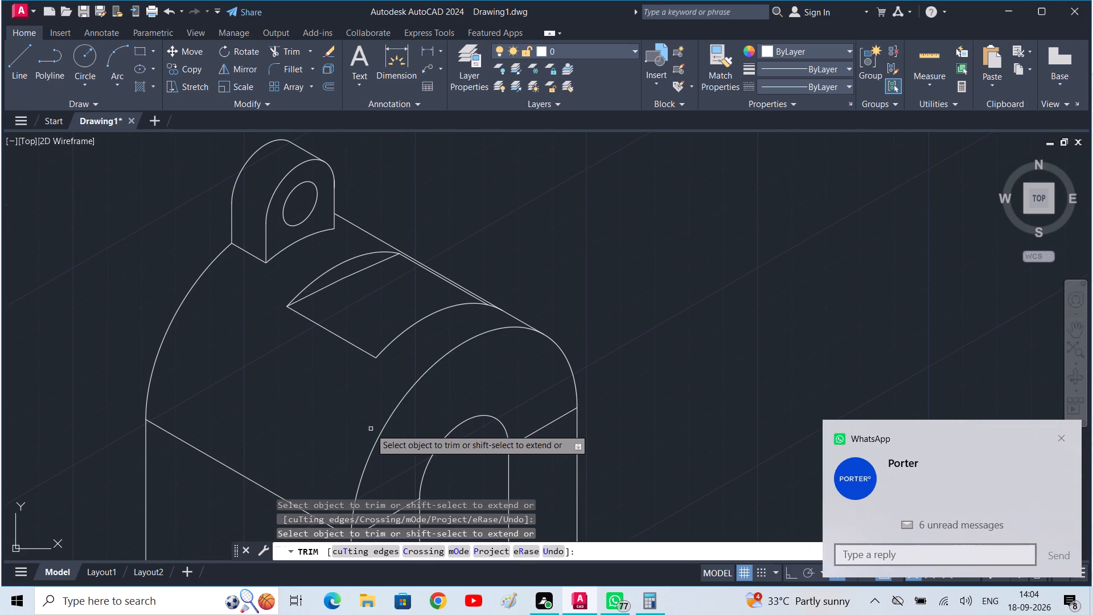
pyautogui.moveTo(291, 415); pyautogui.dragTo(297, 382, button='middle')
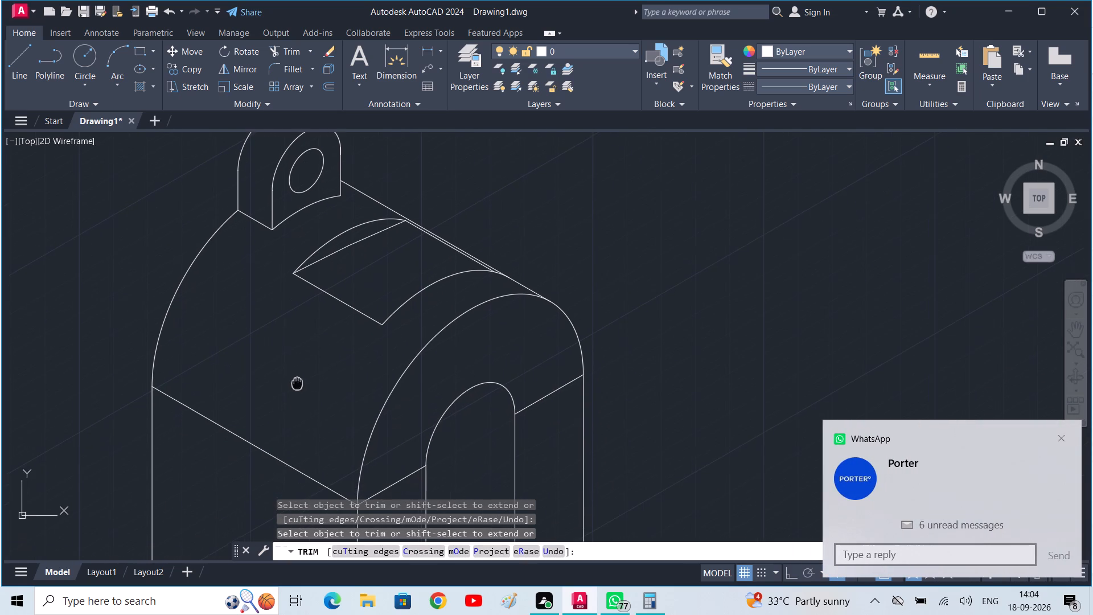
pyautogui.moveTo(297, 382); pyautogui.dragTo(297, 382, button='middle')
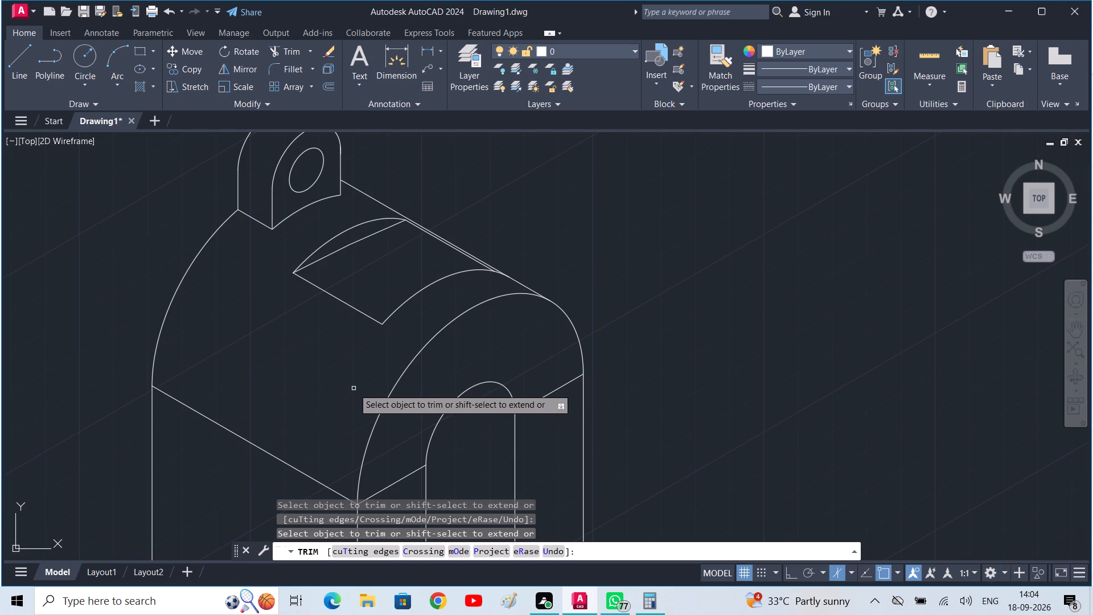
pyautogui.press('Escape')
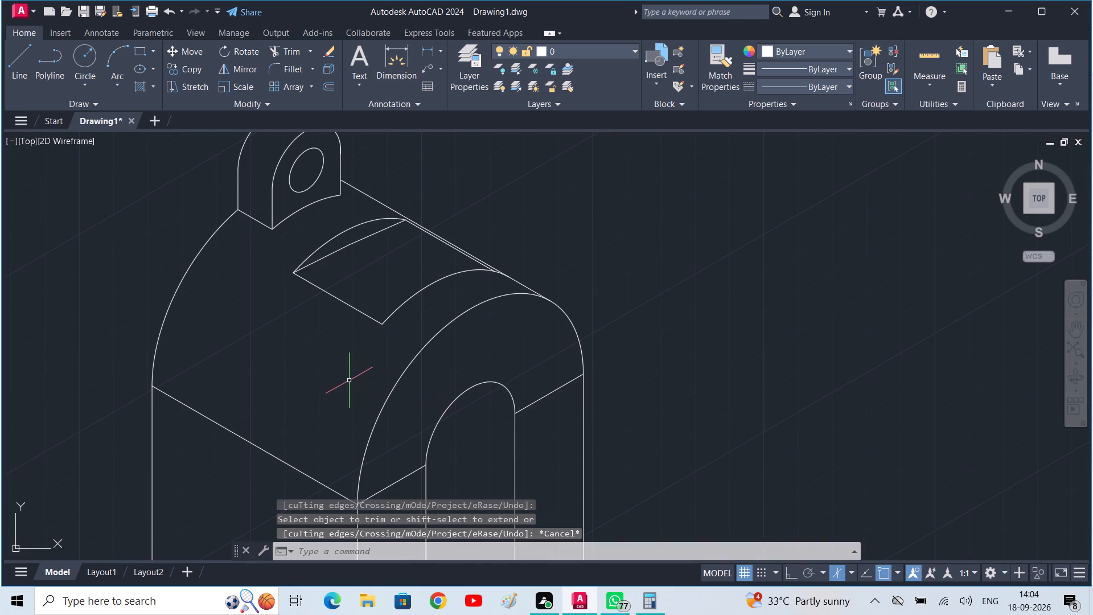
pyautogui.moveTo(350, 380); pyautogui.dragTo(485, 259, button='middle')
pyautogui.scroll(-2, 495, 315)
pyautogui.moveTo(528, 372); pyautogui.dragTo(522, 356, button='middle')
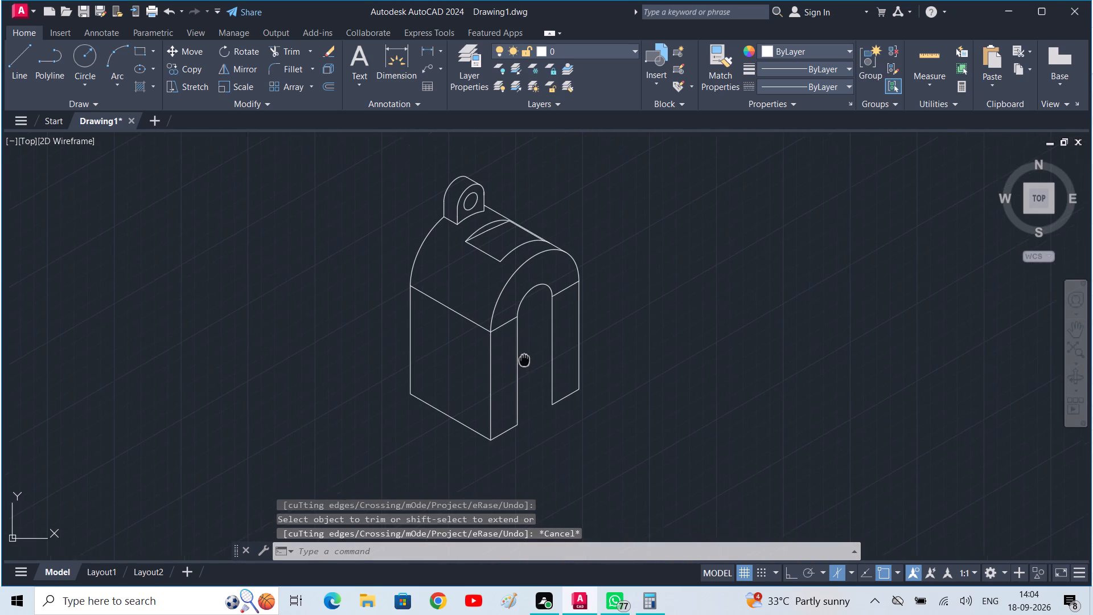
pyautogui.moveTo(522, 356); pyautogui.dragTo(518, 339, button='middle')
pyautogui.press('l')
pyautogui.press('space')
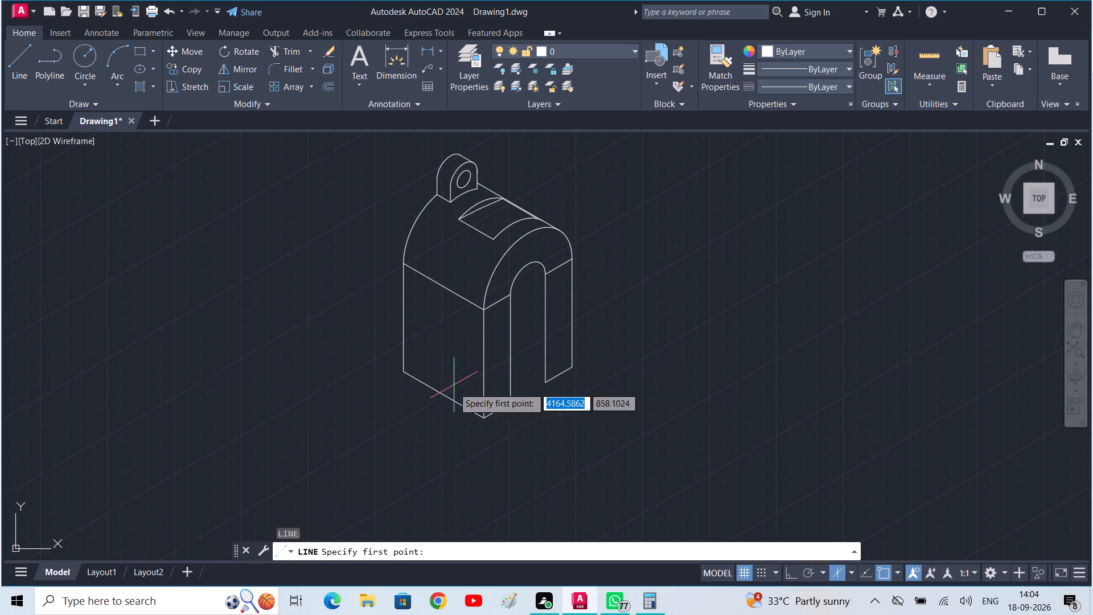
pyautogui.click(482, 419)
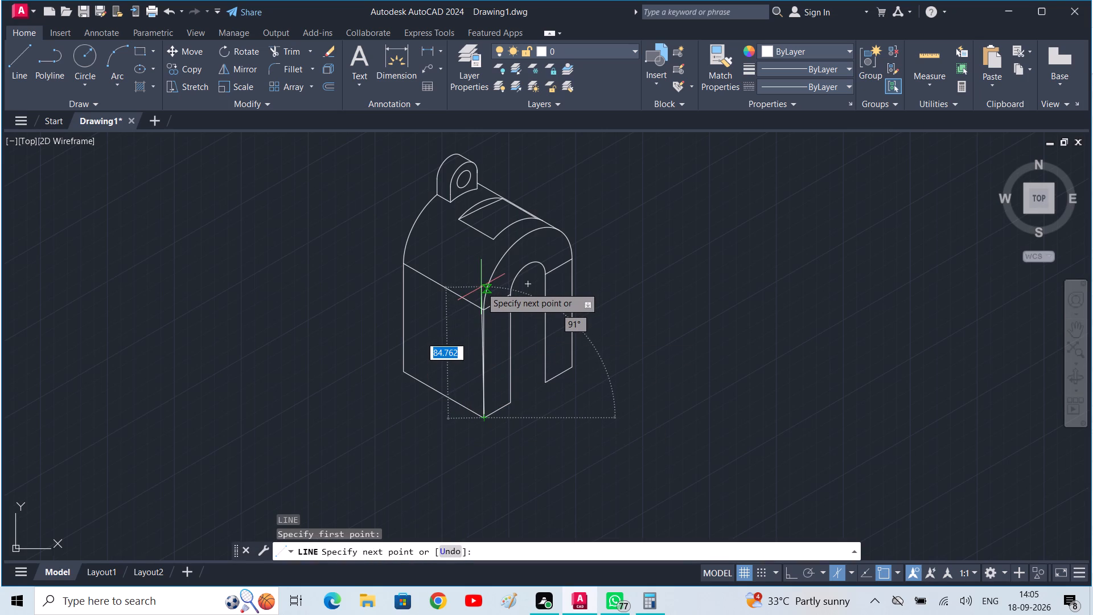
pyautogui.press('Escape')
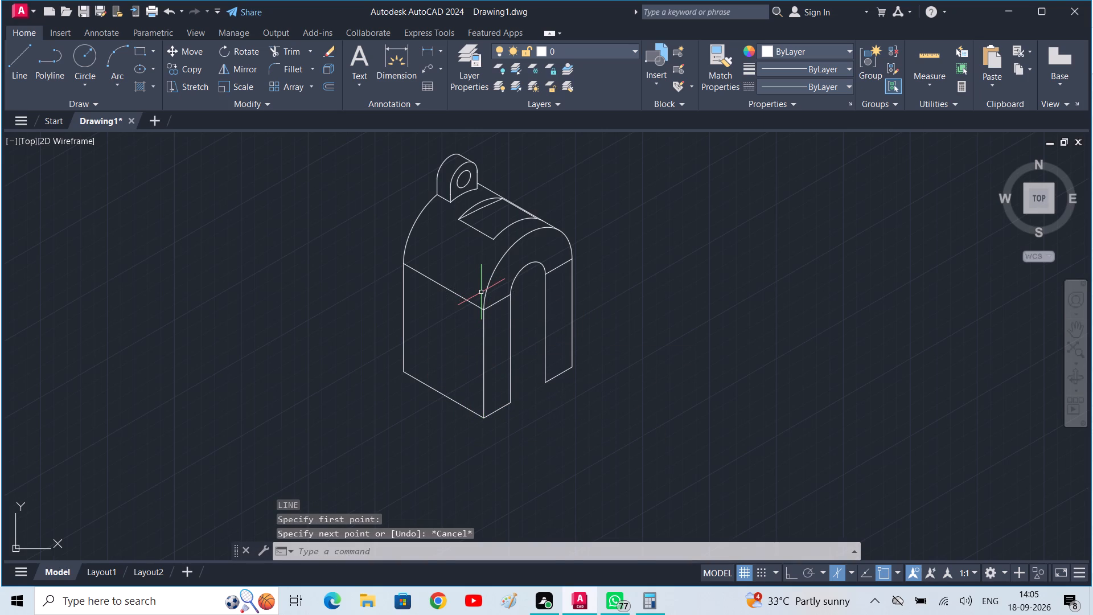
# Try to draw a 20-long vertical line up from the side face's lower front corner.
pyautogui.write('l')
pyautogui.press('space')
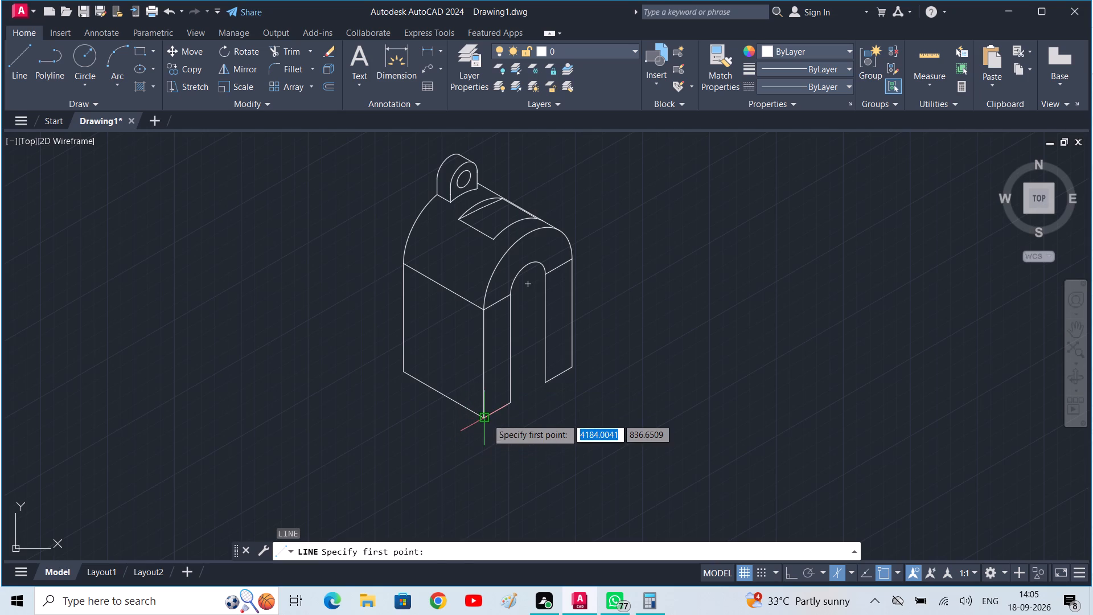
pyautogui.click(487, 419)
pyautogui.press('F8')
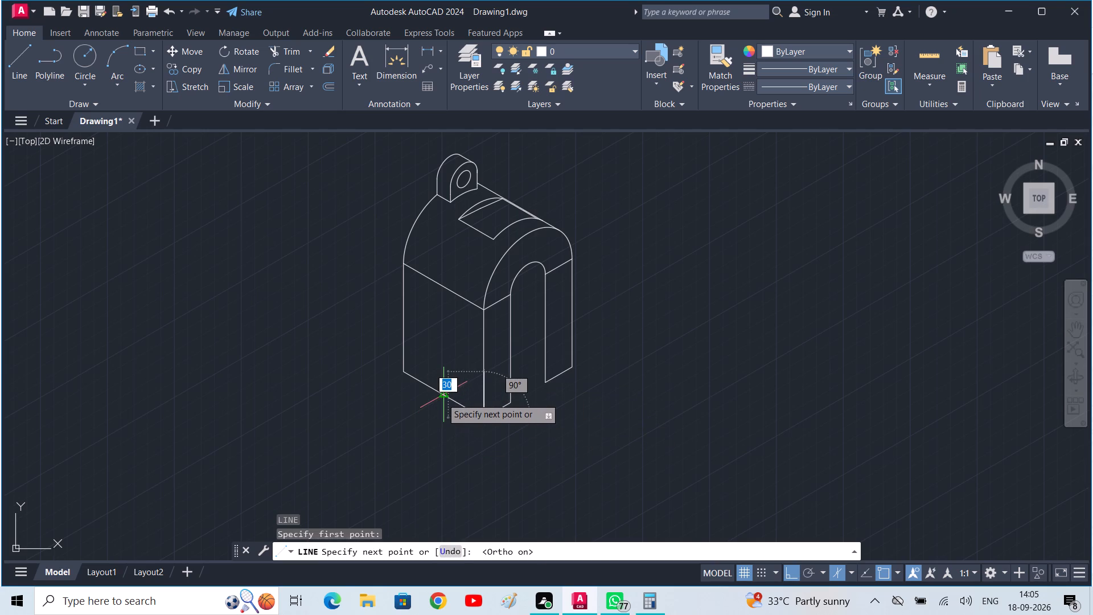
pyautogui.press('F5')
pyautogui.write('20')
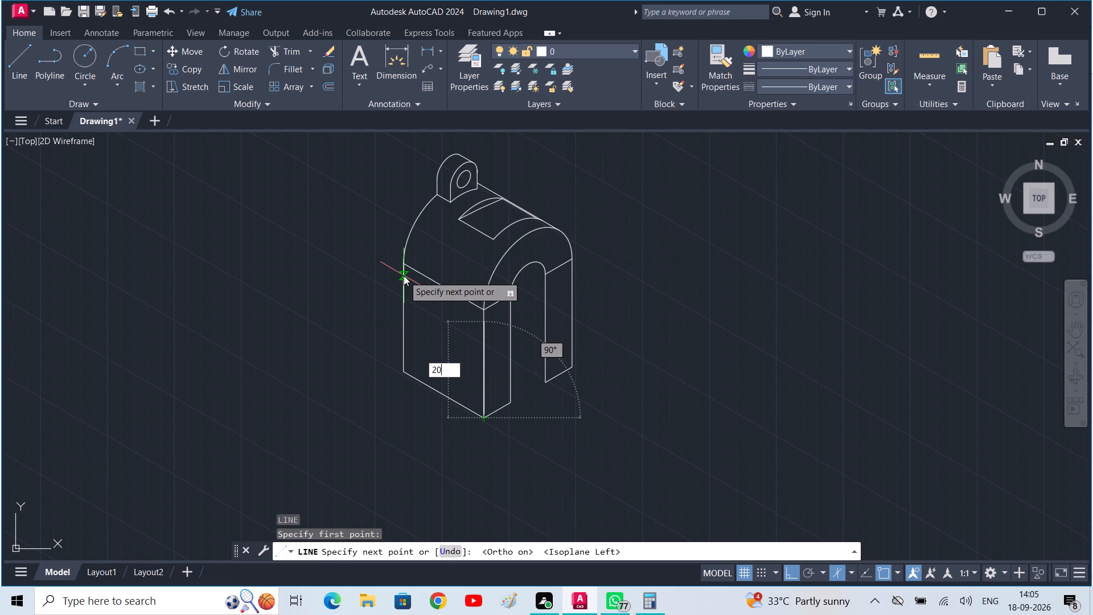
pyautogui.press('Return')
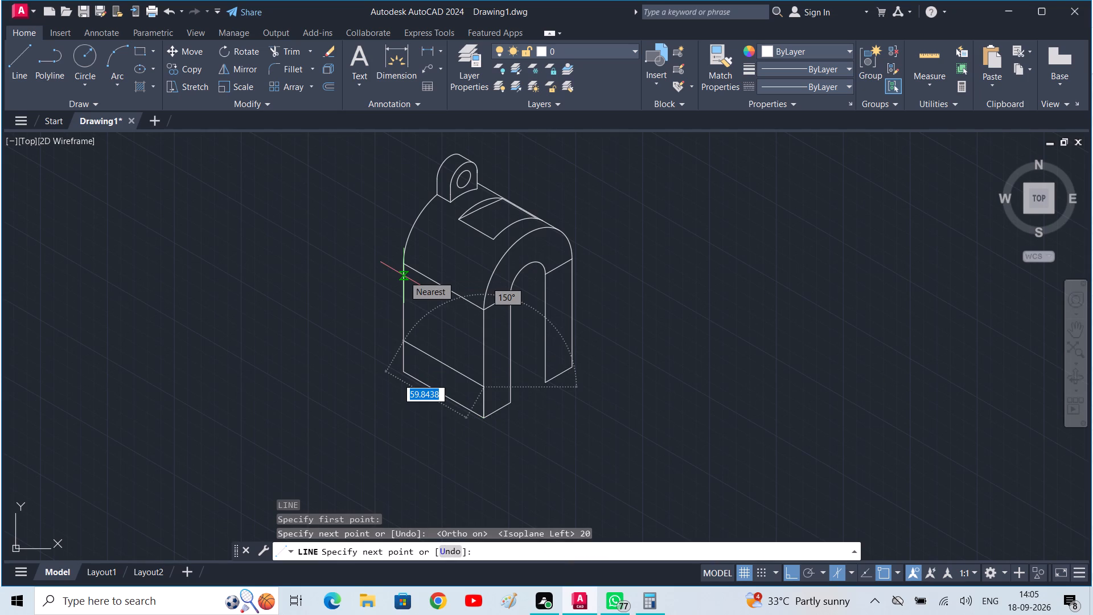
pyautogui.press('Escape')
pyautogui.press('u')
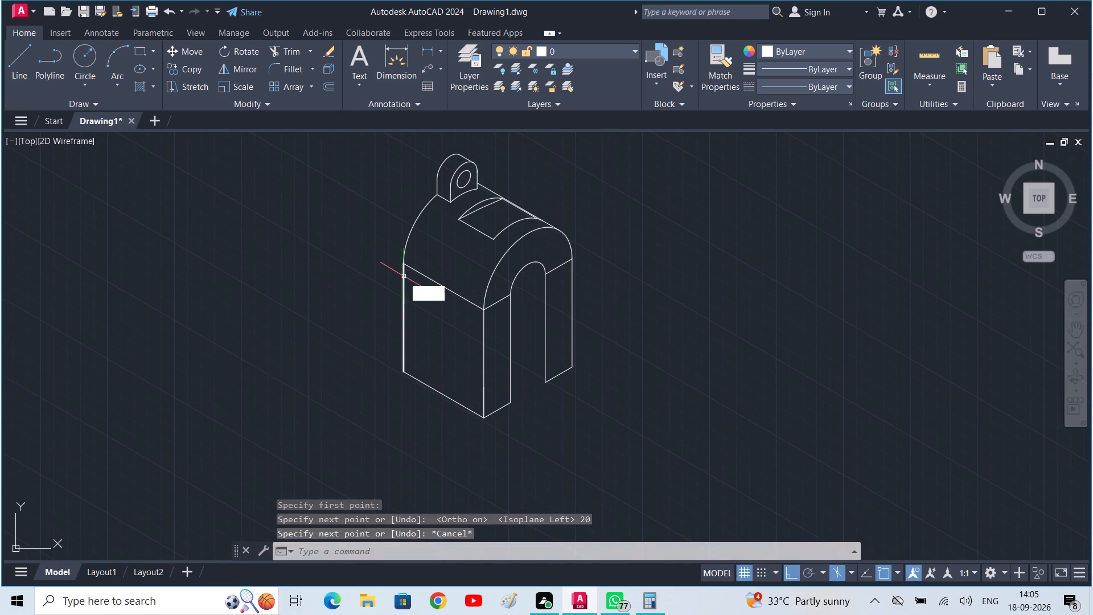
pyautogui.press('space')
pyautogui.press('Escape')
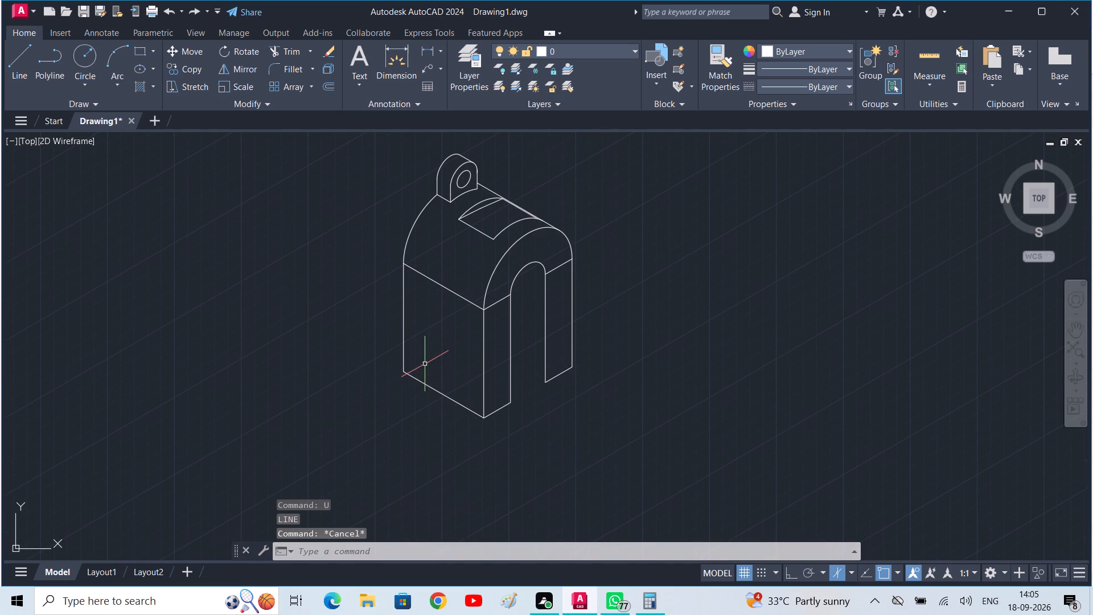
# Draw connected lines from the side face's lower front corner, 20 along its bottom edge and 70 vertically up, continuing on the top isoplane.
pyautogui.write('l')
pyautogui.press('space')
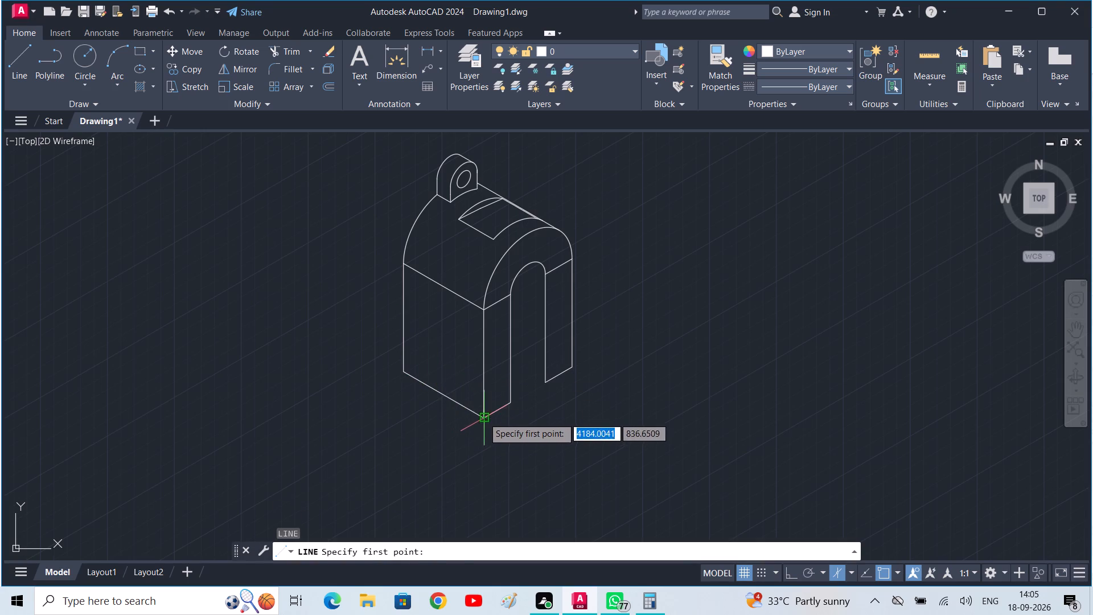
pyautogui.click(483, 417)
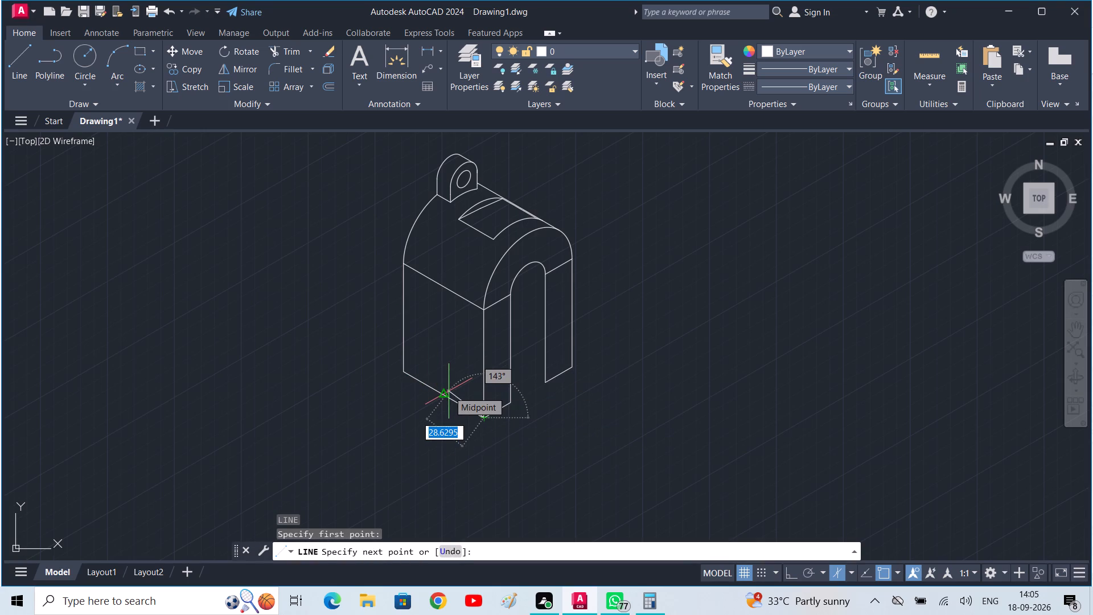
pyautogui.press('F8')
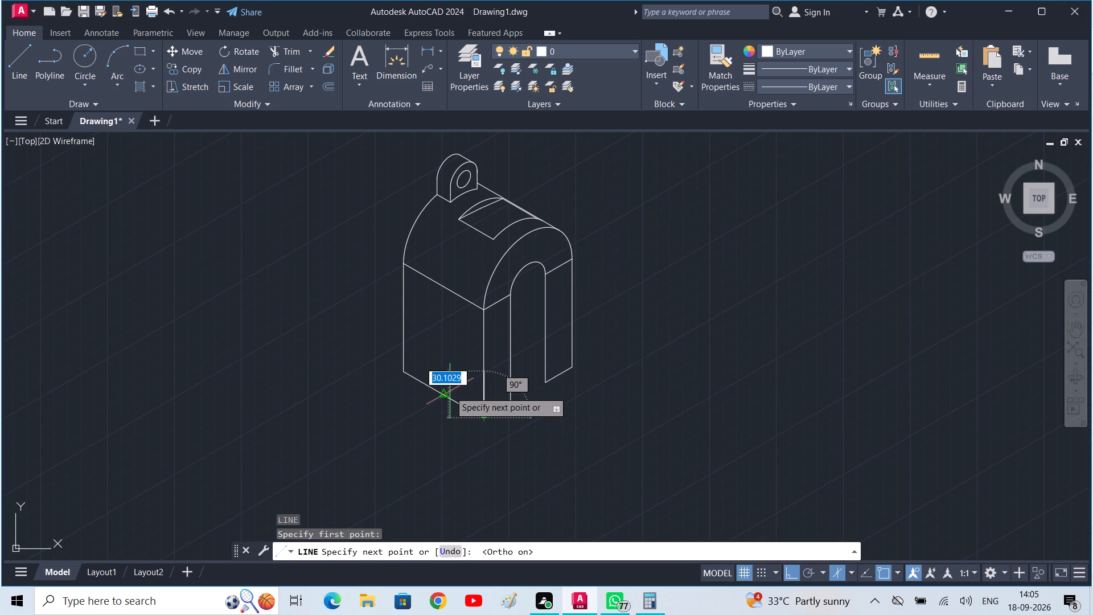
pyautogui.press('F5')
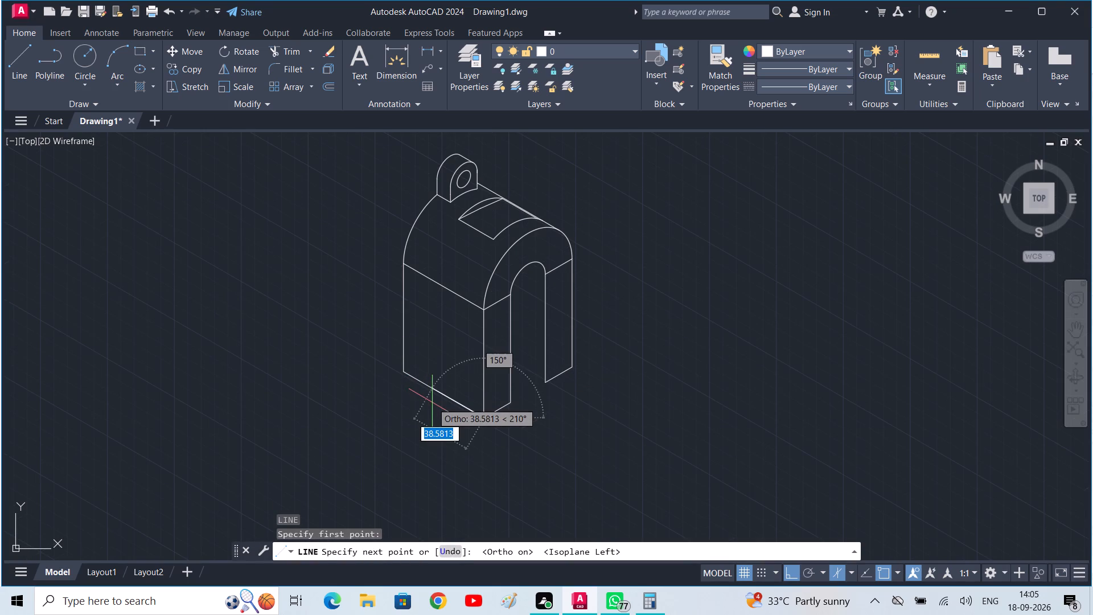
pyautogui.write('20')
pyautogui.press('Return')
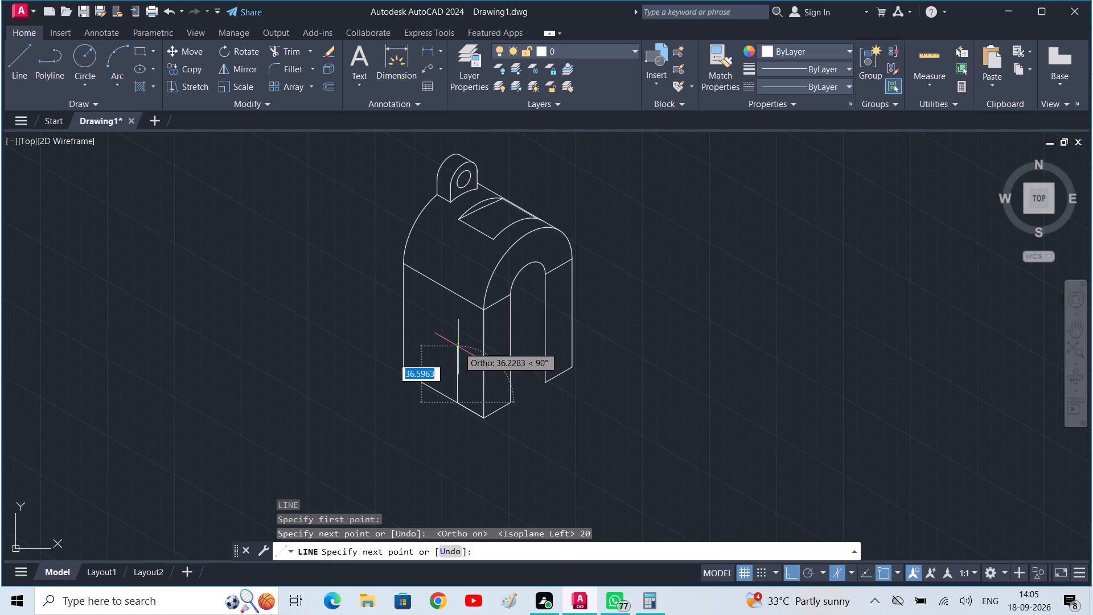
pyautogui.write('70')
pyautogui.press('Return')
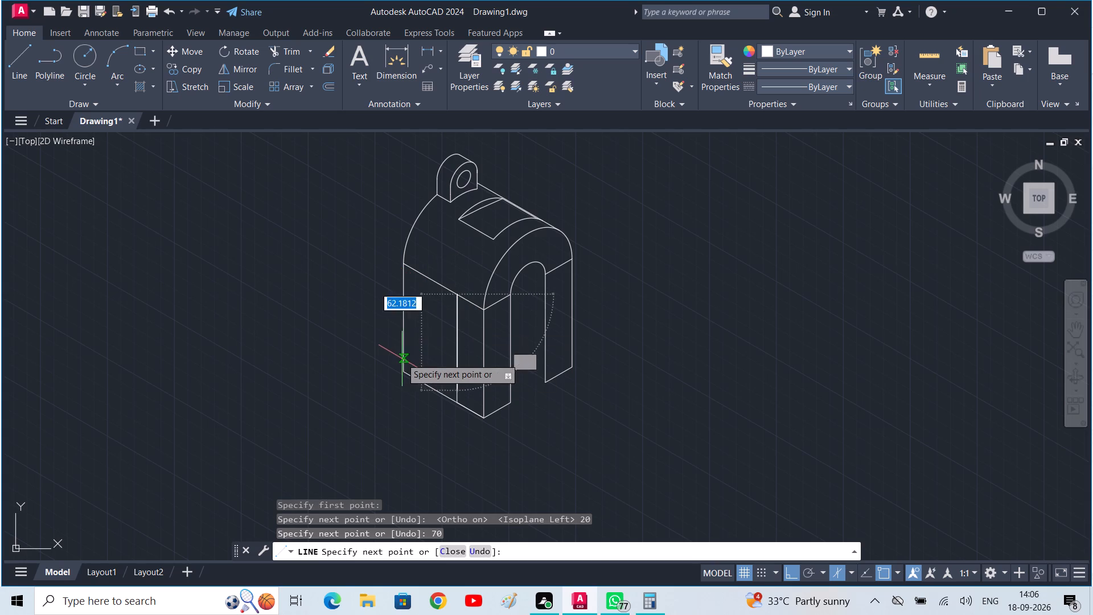
pyautogui.press('F5')
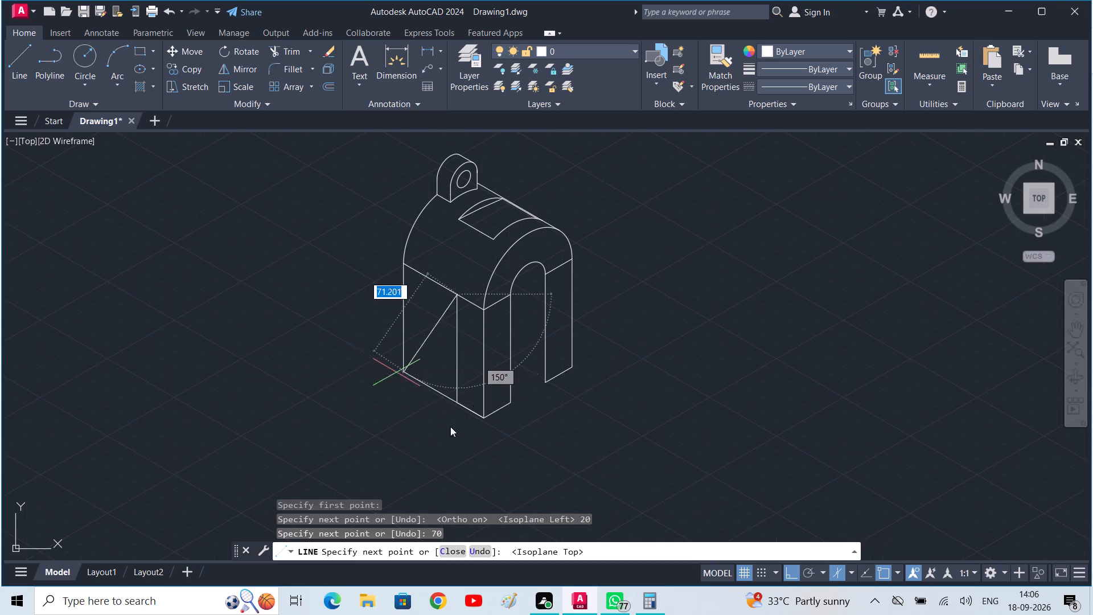
# Switch to Calculator and compute 104 minus 66, divided by 2.
pyautogui.click(651, 608)
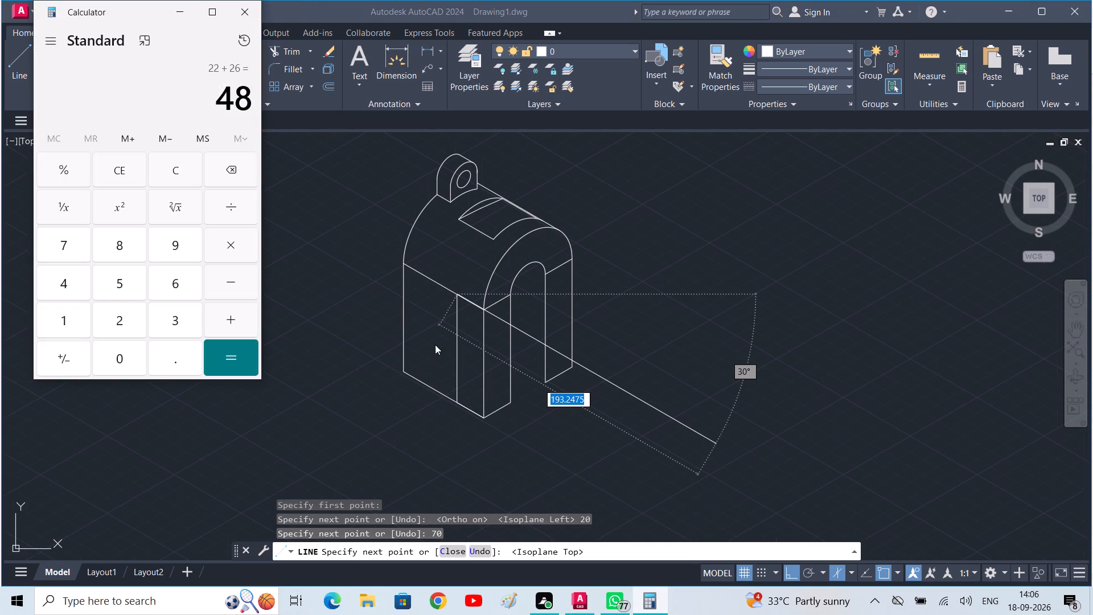
pyautogui.moveTo(368, 222); pyautogui.dragTo(340, 232)
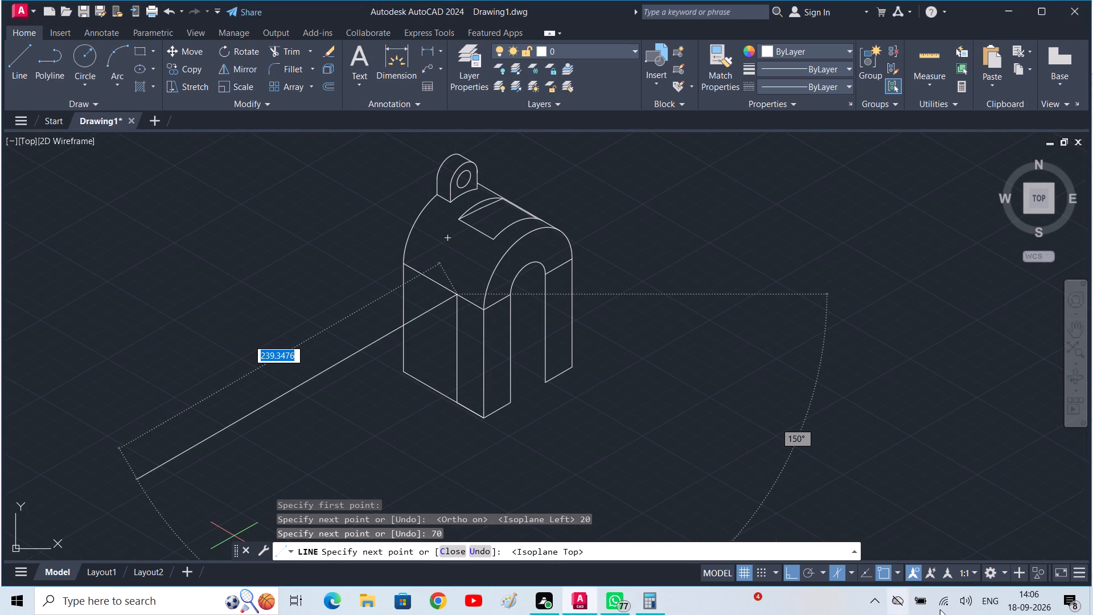
pyautogui.click(651, 600)
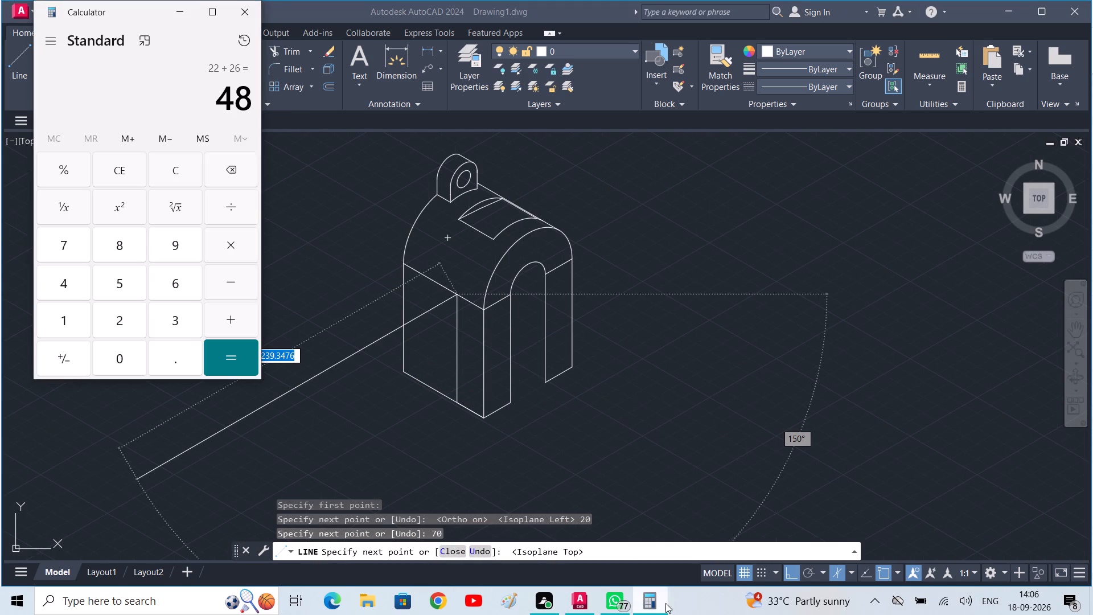
pyautogui.click(163, 165)
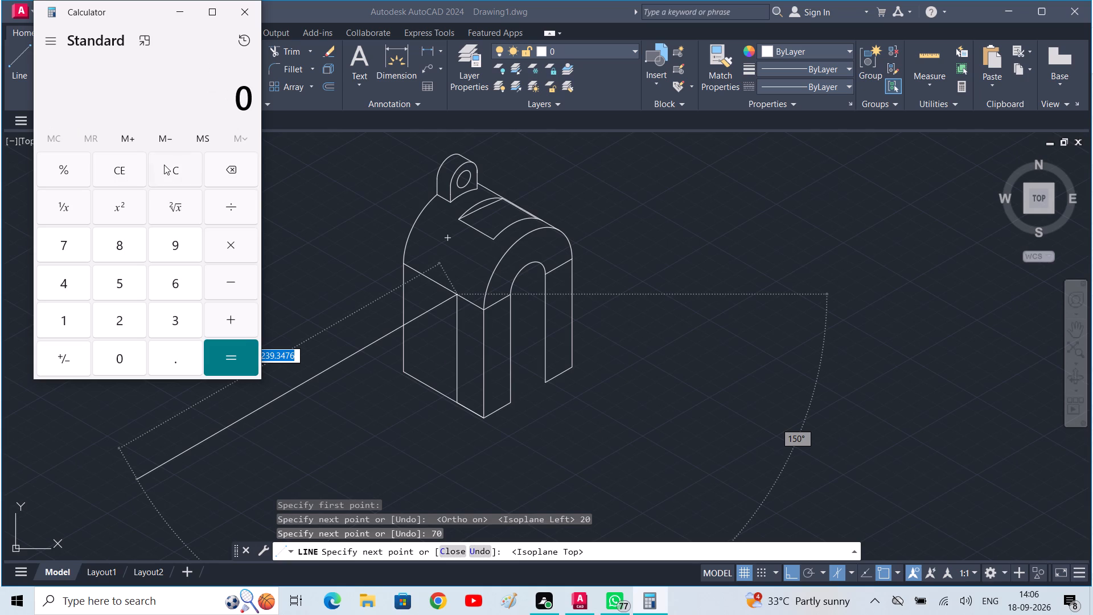
pyautogui.click(55, 309)
pyautogui.click(130, 362)
pyautogui.click(65, 290)
pyautogui.click(227, 278)
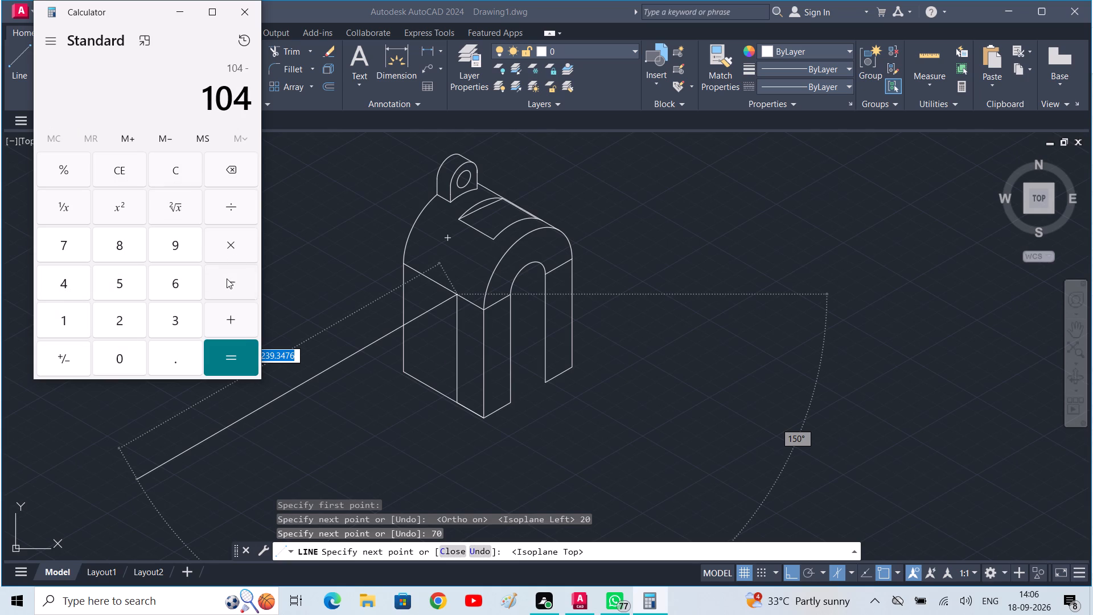
pyautogui.doubleClick(160, 274)
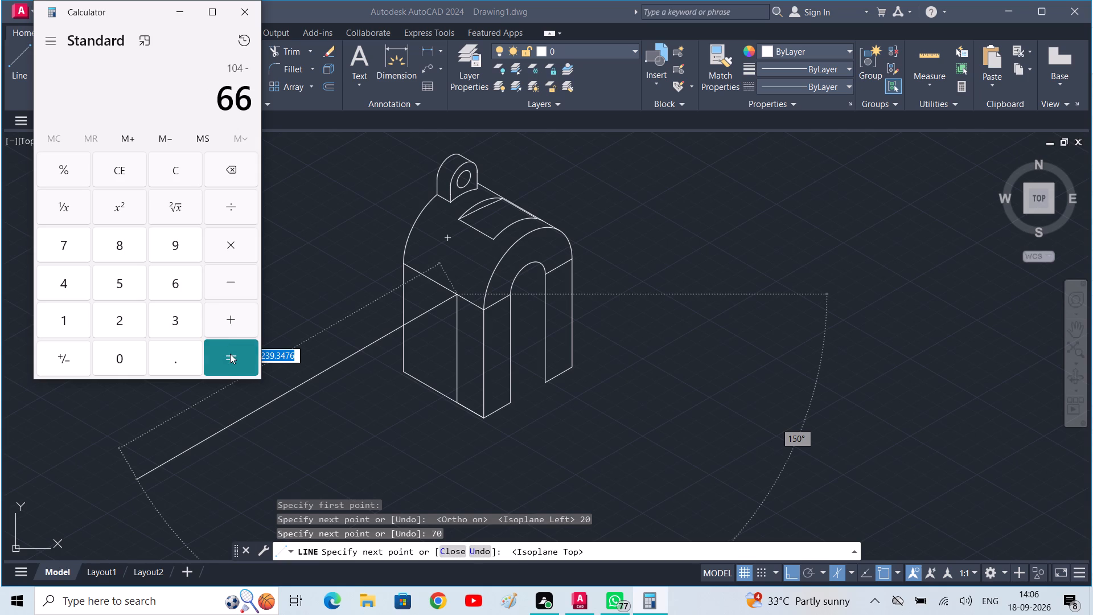
pyautogui.click(230, 354)
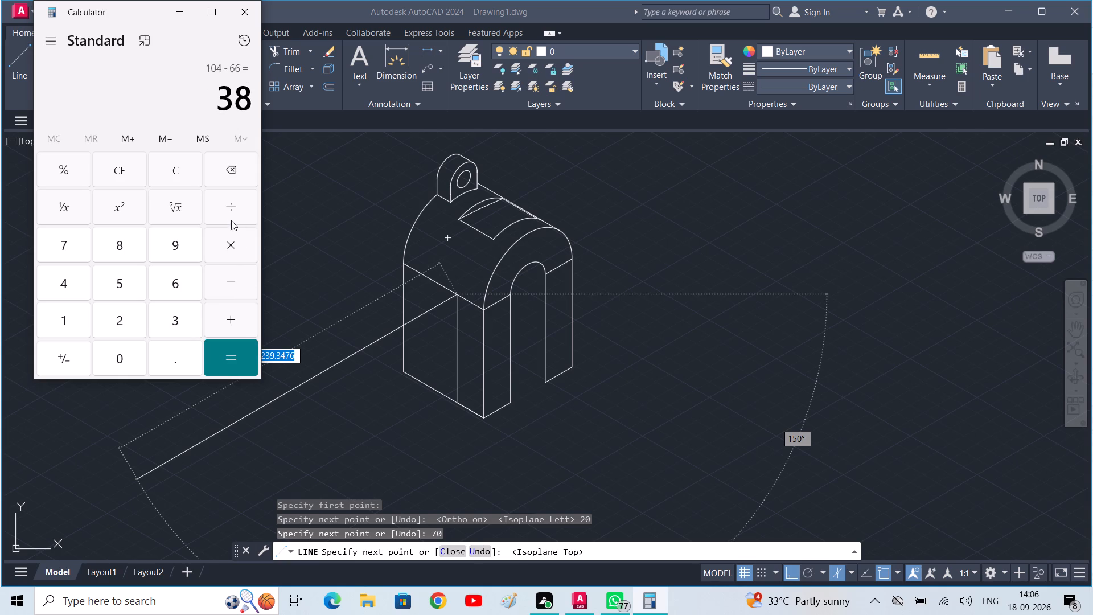
pyautogui.click(231, 216)
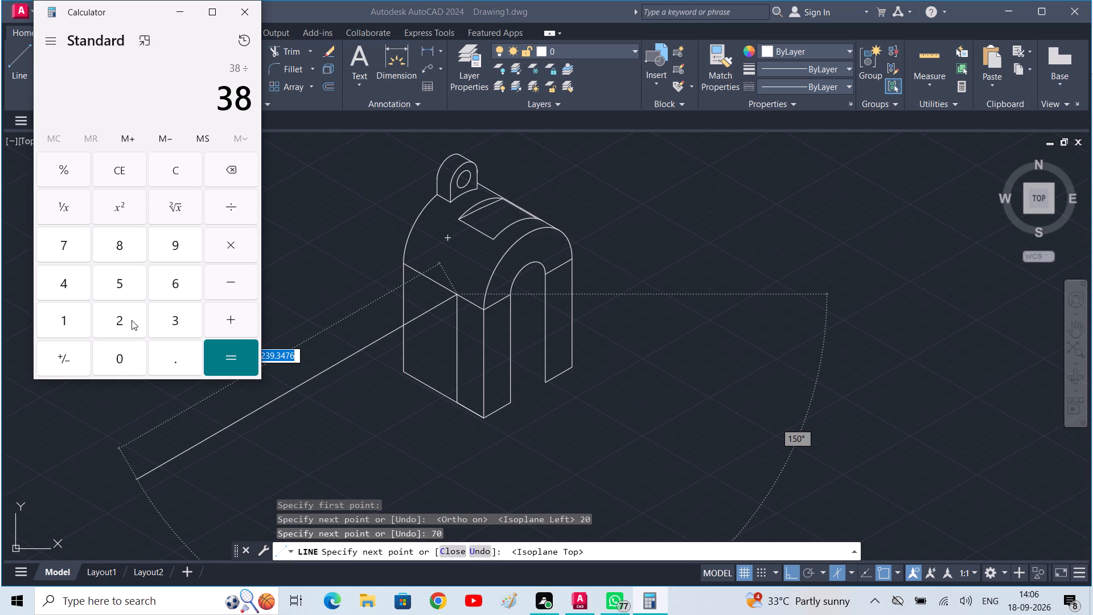
pyautogui.click(132, 320)
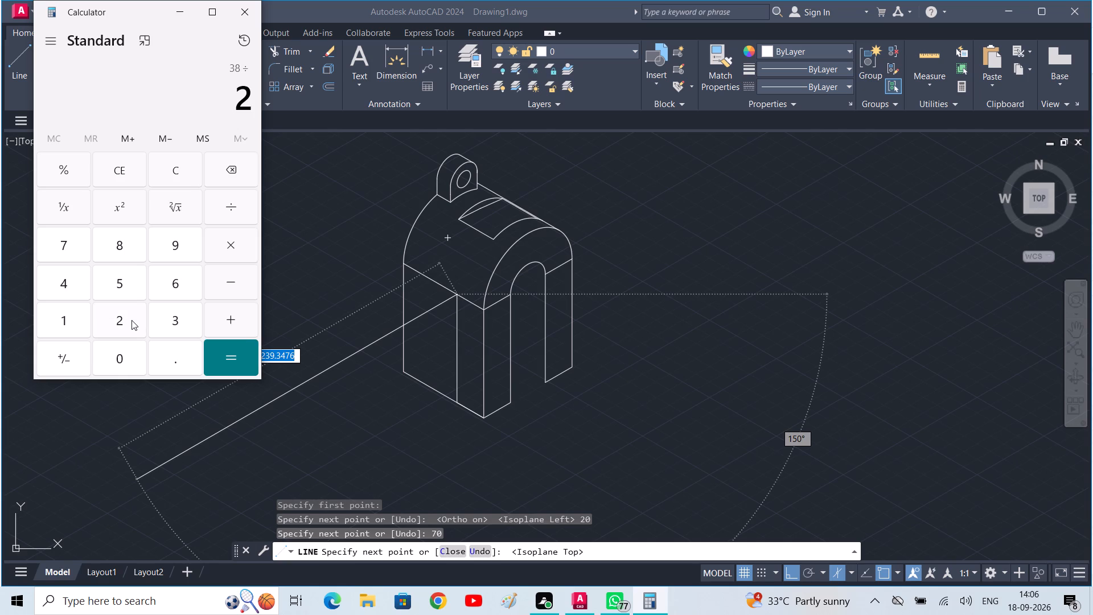
pyautogui.click(228, 376)
pyautogui.click(227, 367)
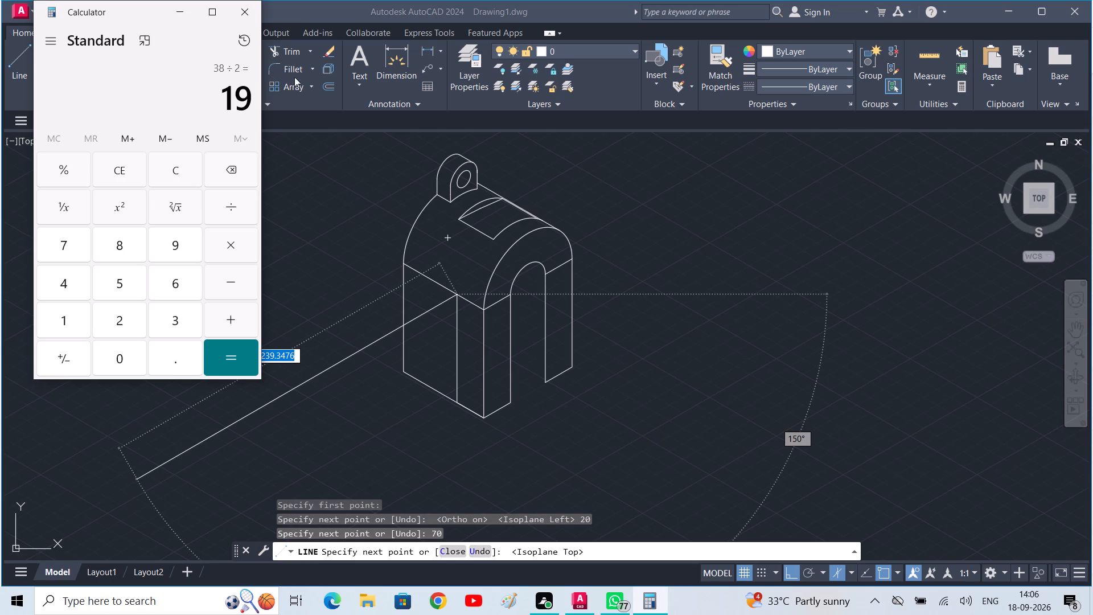
pyautogui.click(185, 9)
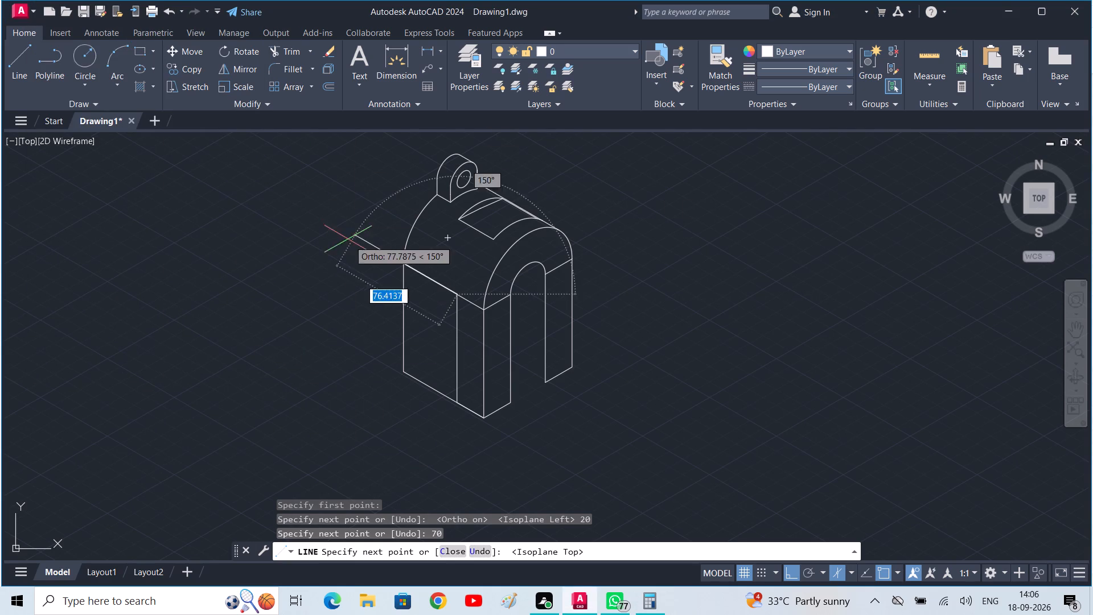
# Continue the line 19 outward from the side face and 20 back, parallel to the face's depth edges.
pyautogui.press('1')
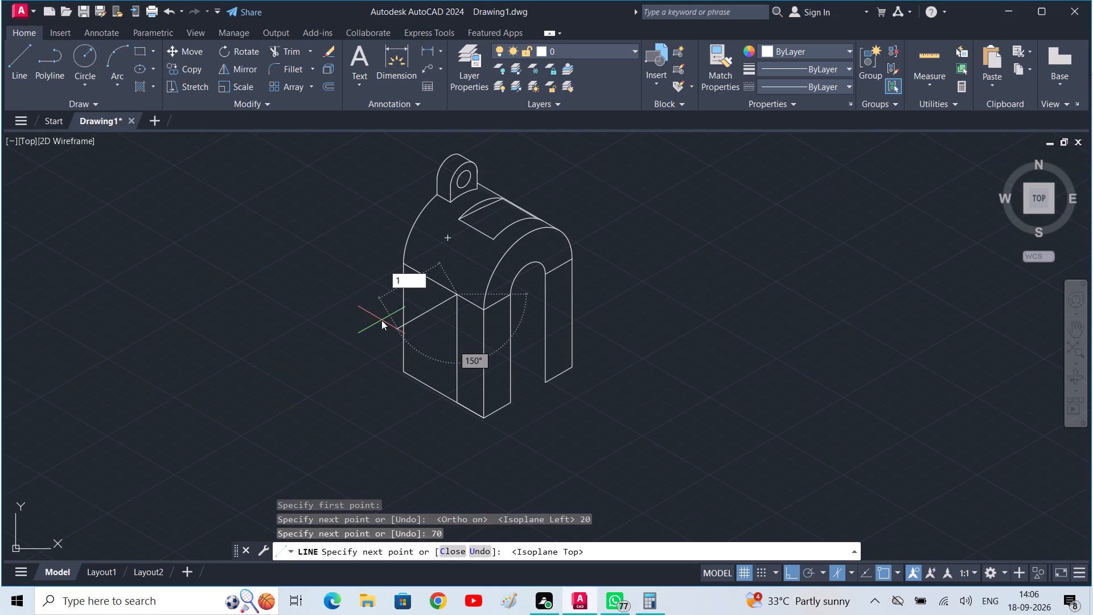
pyautogui.press('9')
pyautogui.press('Return')
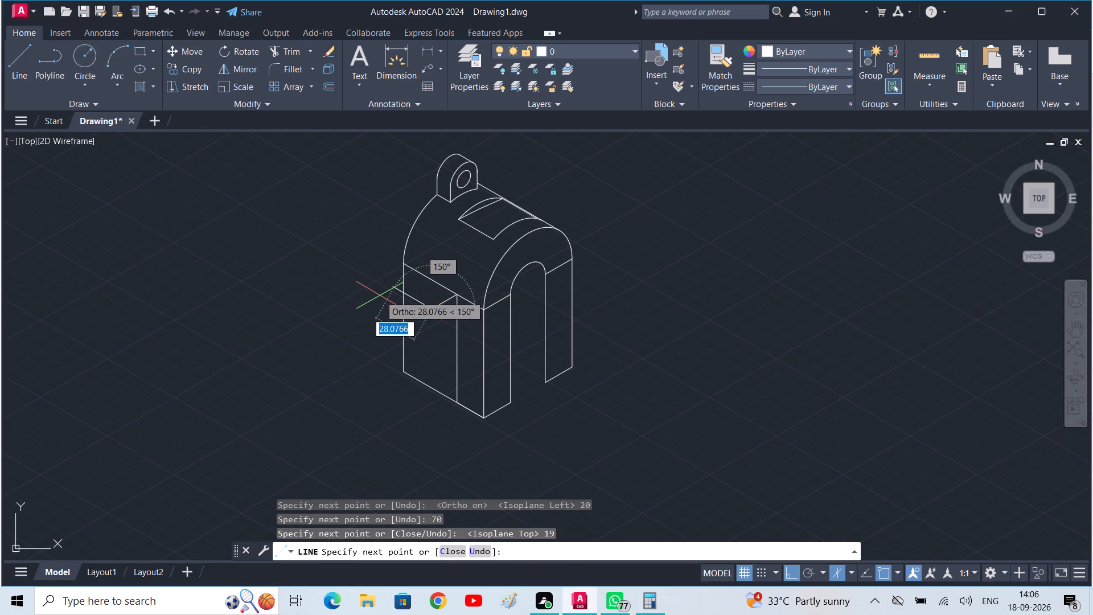
pyautogui.write('20')
pyautogui.press('Return')
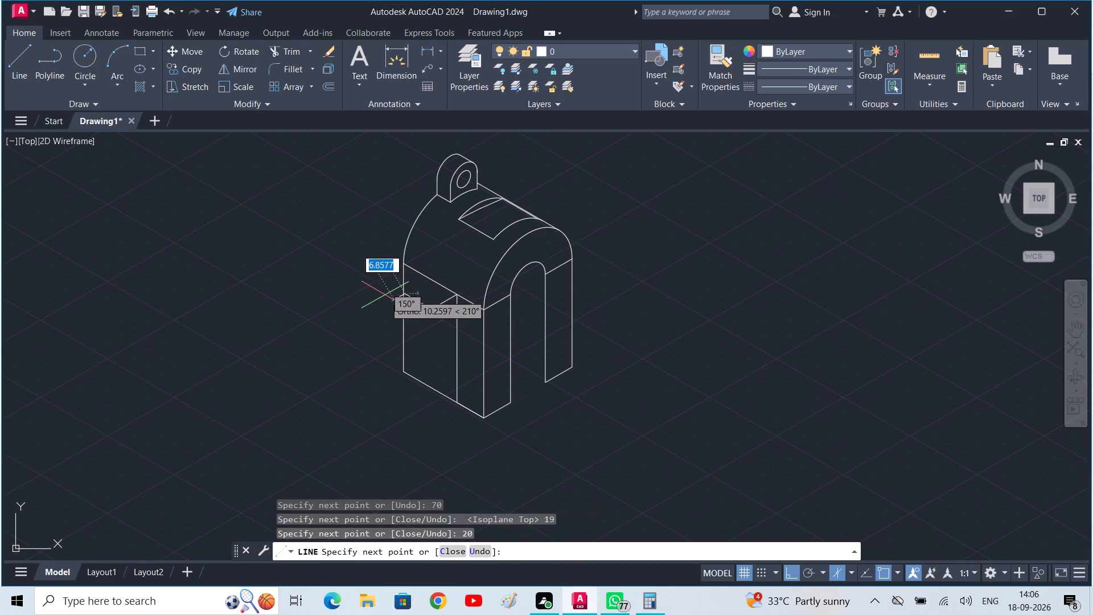
pyautogui.press('Escape')
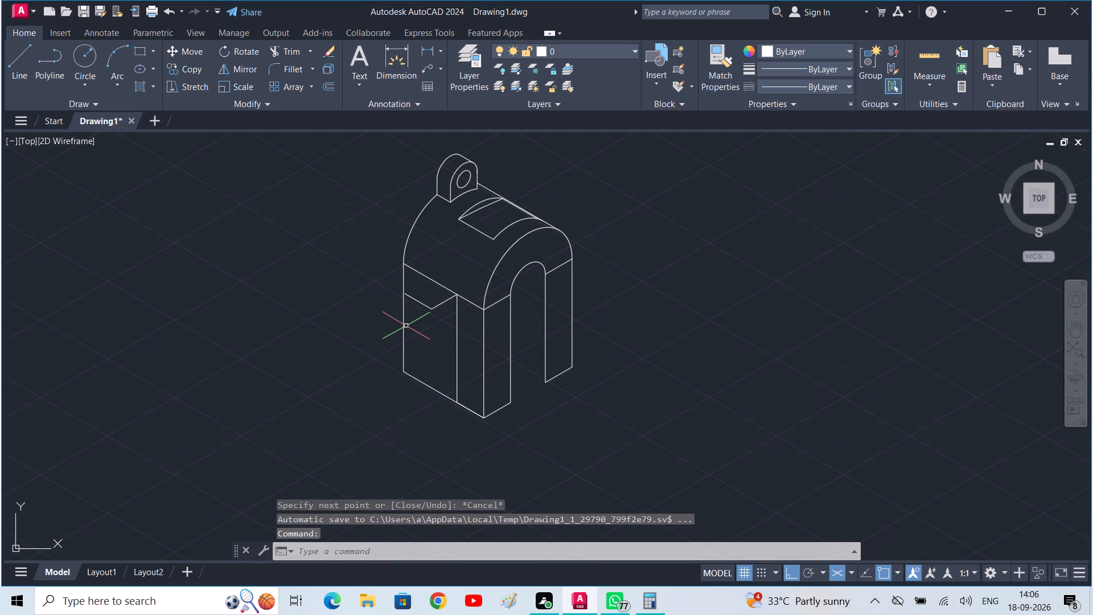
# Start a top-isoplane isocircle centred at the free end of the 20-long outer line.
pyautogui.press('e')
pyautogui.press('l')
pyautogui.press('space')
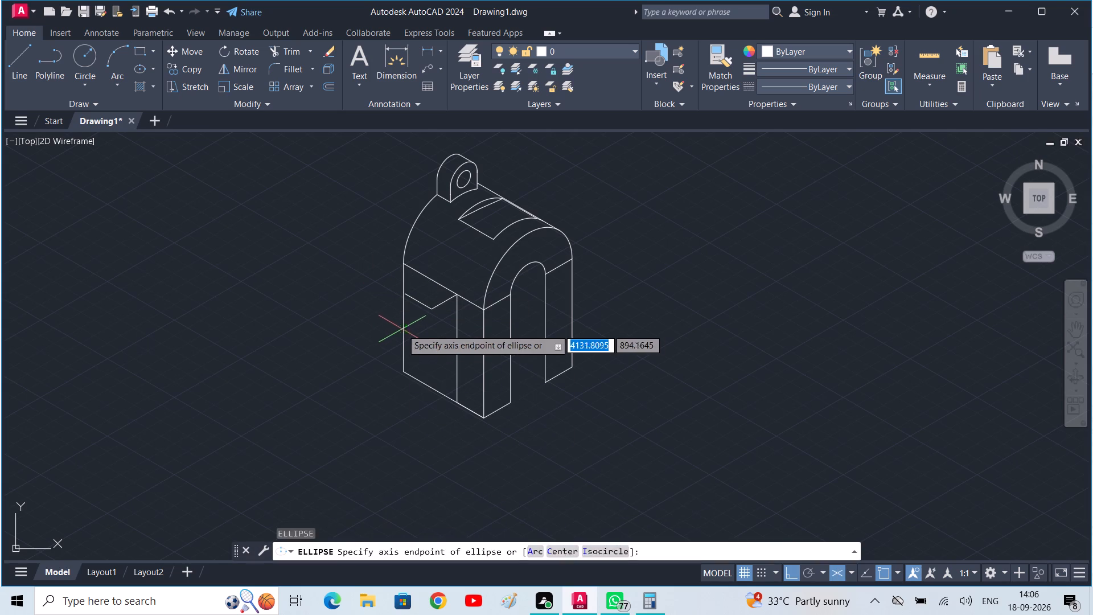
pyautogui.write('i')
pyautogui.press('space')
pyautogui.scroll(2, 388, 325)
pyautogui.moveTo(391, 319); pyautogui.dragTo(387, 372, button='middle')
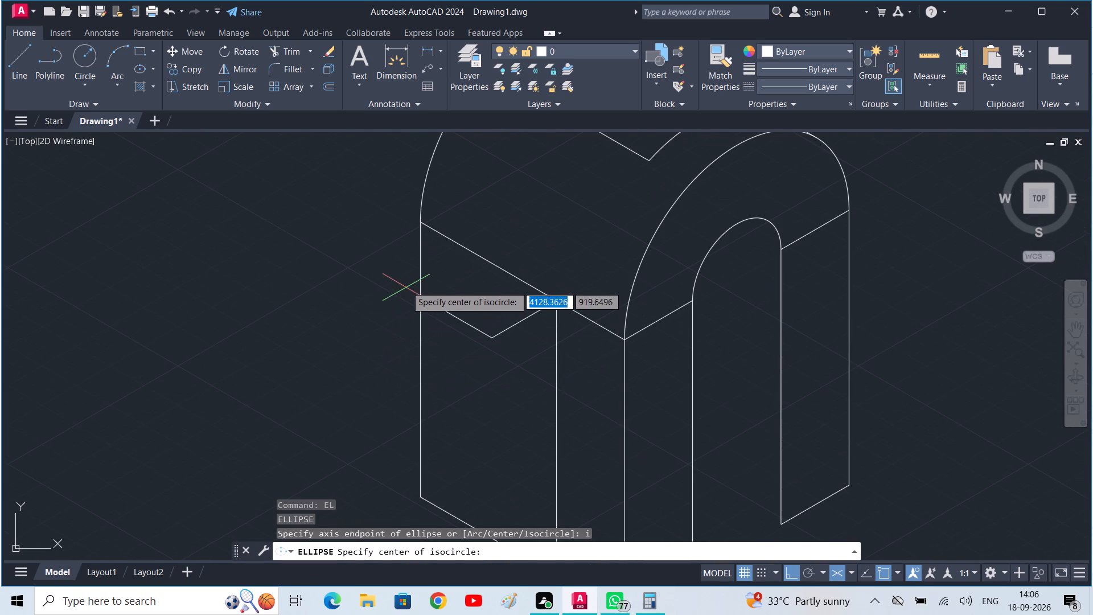
pyautogui.click(423, 303)
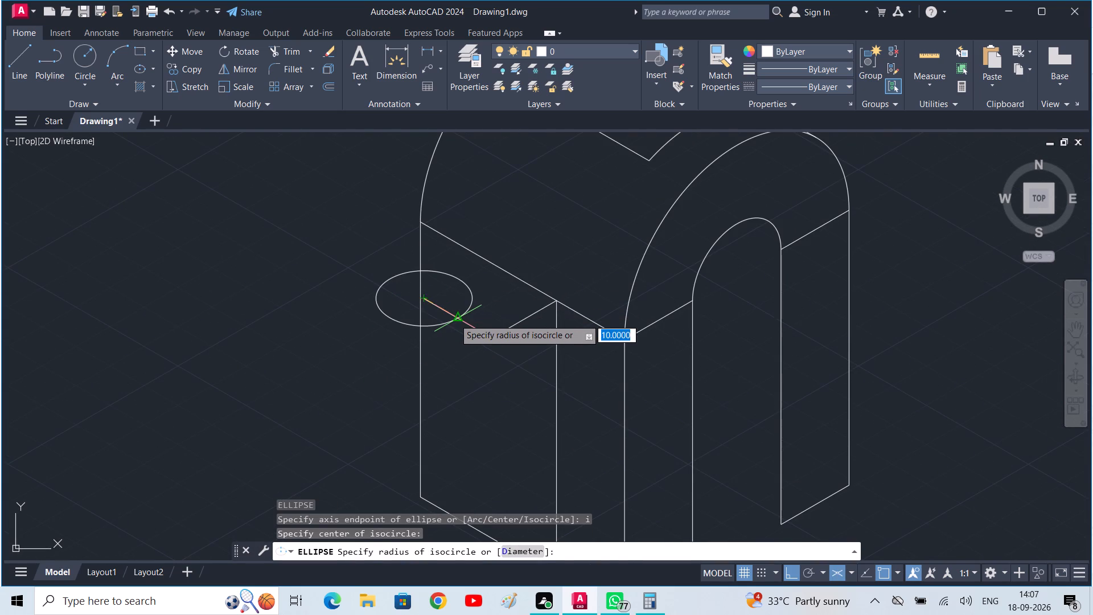
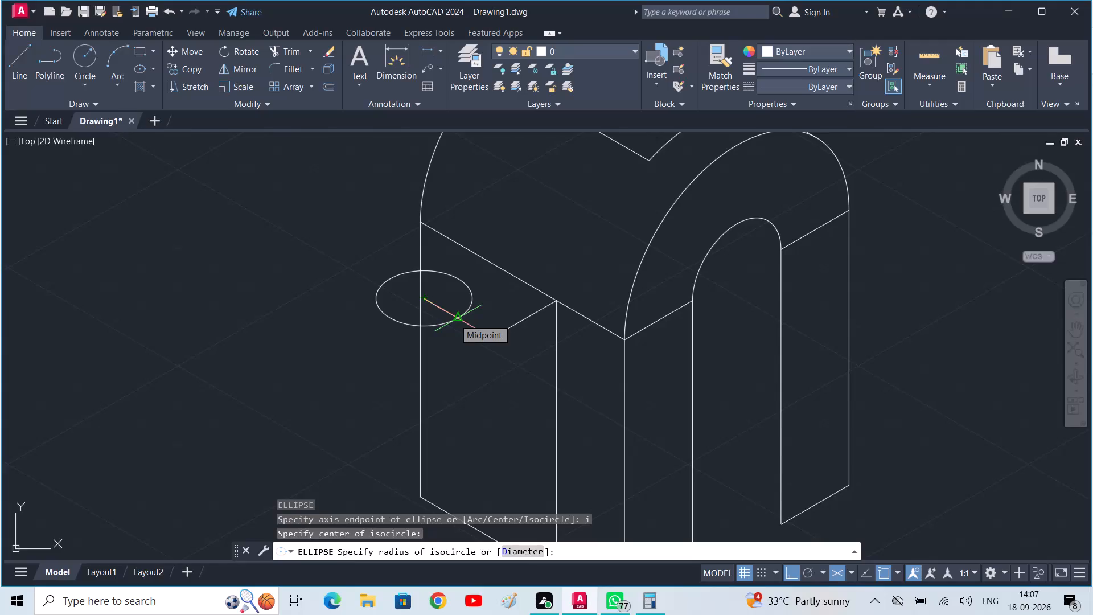
# Give the top-isoplane isocircle at the free end of the projection's outer line a radius of 5.
pyautogui.press('5')
pyautogui.press('Return')
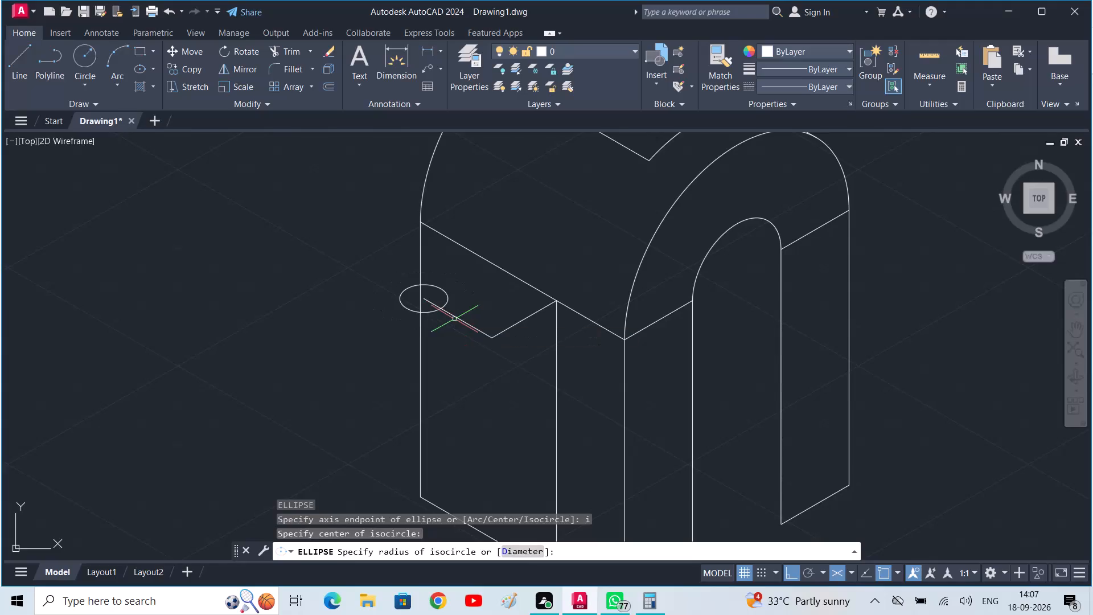
pyautogui.press('Escape')
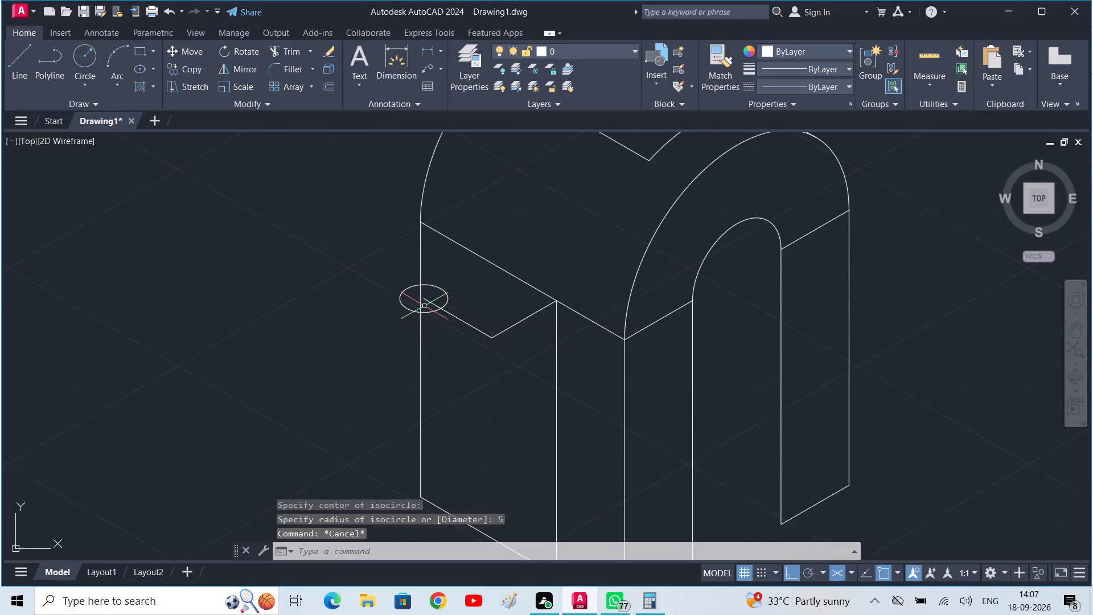
# Copy the radius 5 isocircle from its centre 20 along the outer line to the projection's front corner.
pyautogui.click(433, 313)
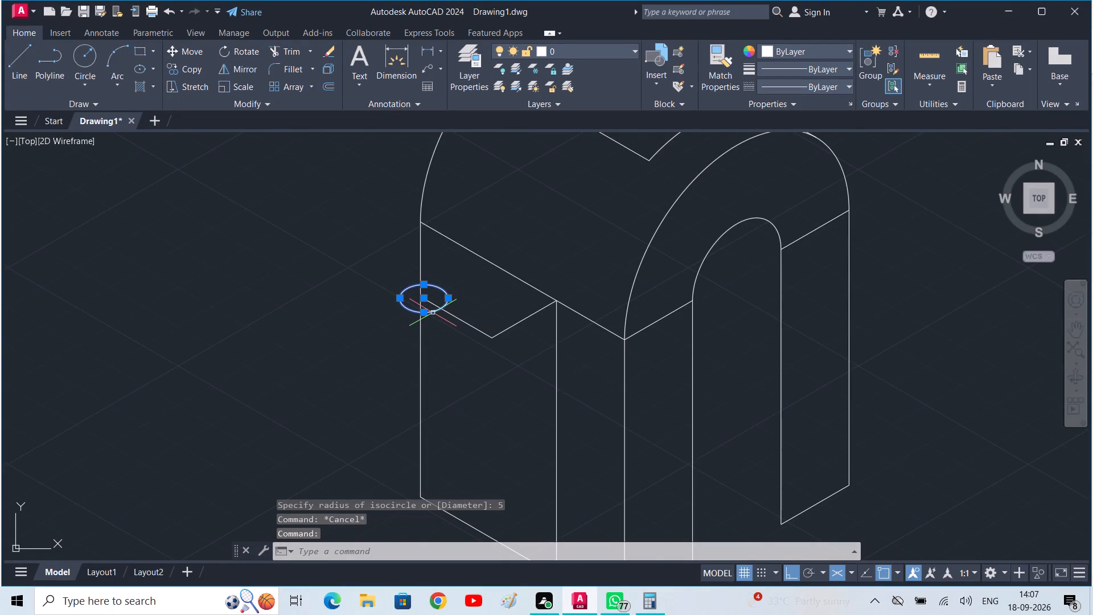
pyautogui.press('c')
pyautogui.write('o')
pyautogui.press('space')
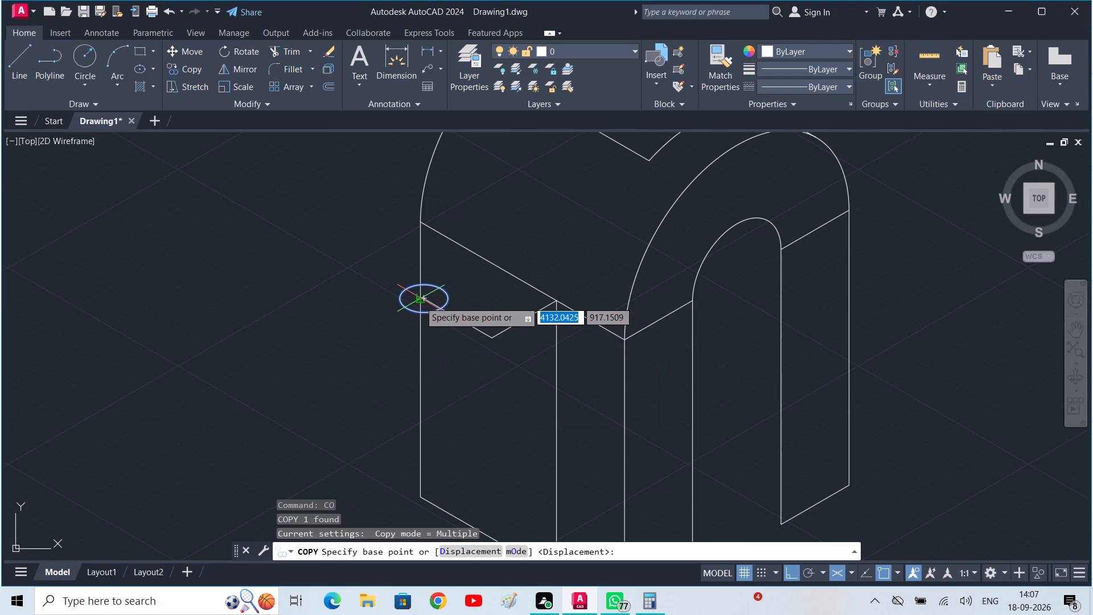
pyautogui.click(428, 298)
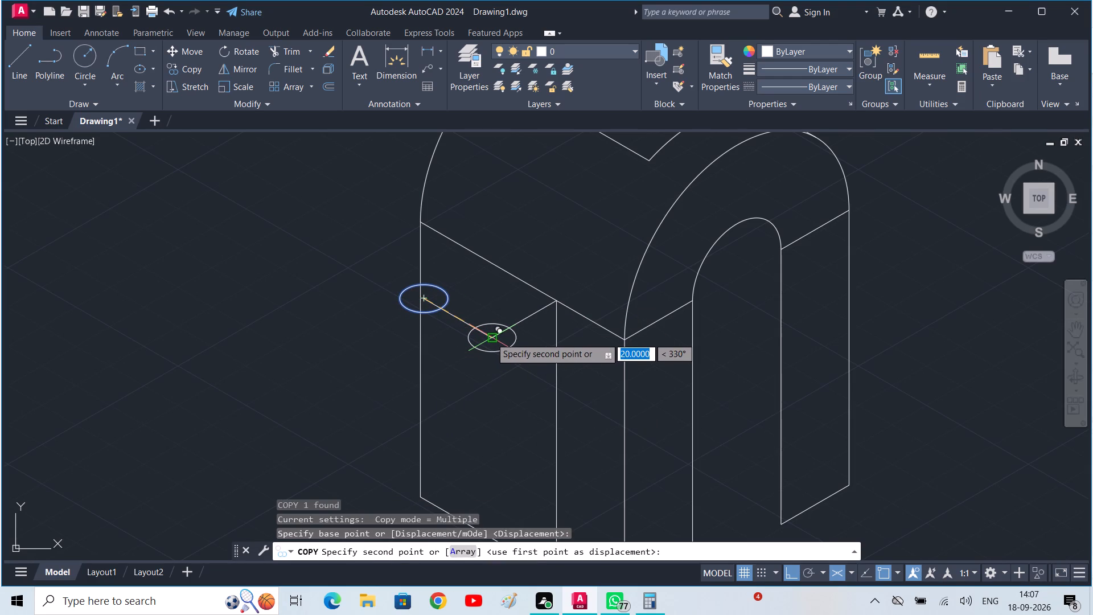
pyautogui.write('20')
pyautogui.press('Return')
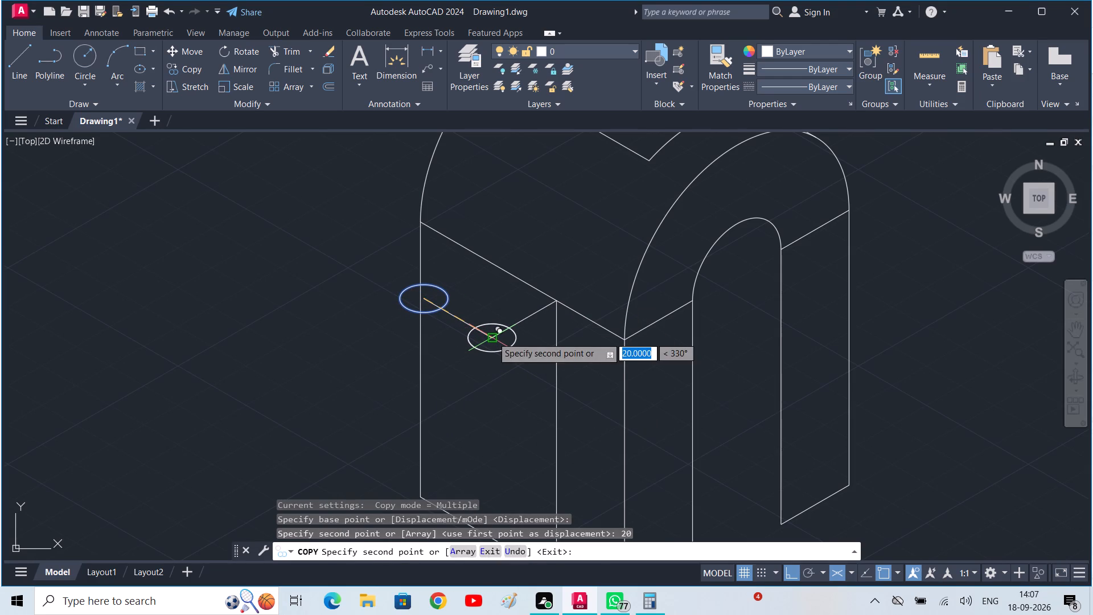
pyautogui.press('space')
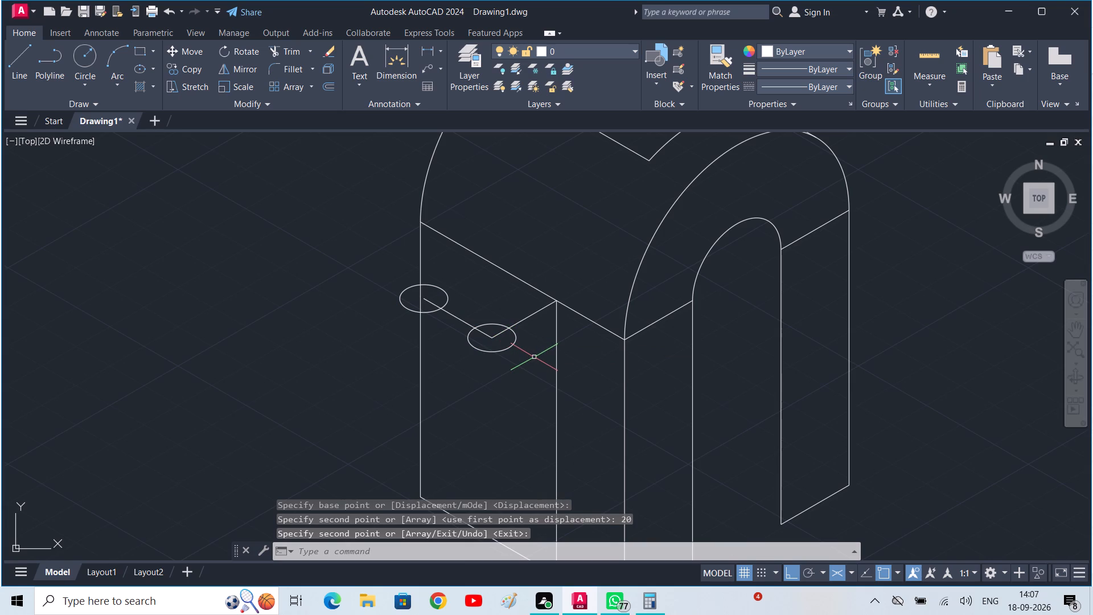
# Draw a construction line about 58 long from the front arch's far springing point, running back parallel to the depth edges.
pyautogui.moveTo(534, 357); pyautogui.dragTo(450, 413, button='middle')
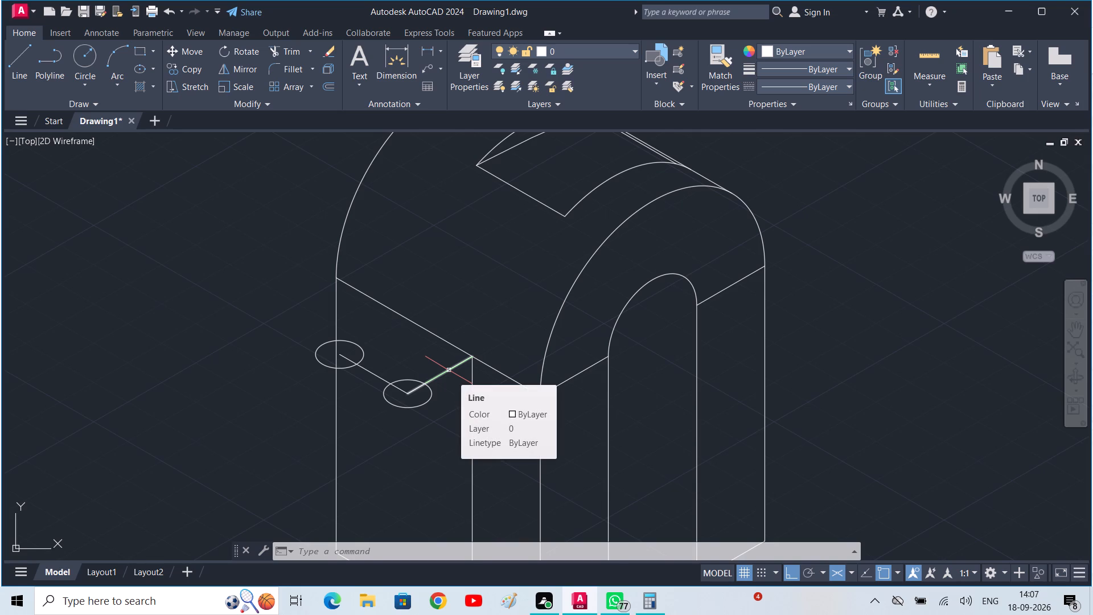
pyautogui.moveTo(449, 370); pyautogui.dragTo(482, 280, button='middle')
pyautogui.moveTo(537, 332); pyautogui.dragTo(484, 396, button='middle')
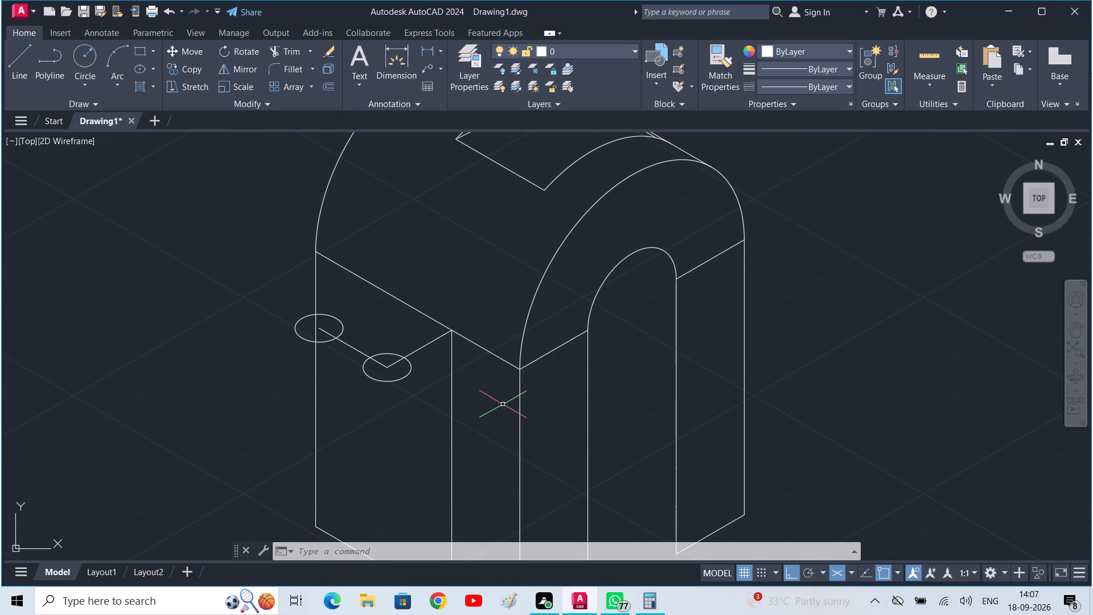
pyautogui.press('Escape')
pyautogui.press('l')
pyautogui.press('space')
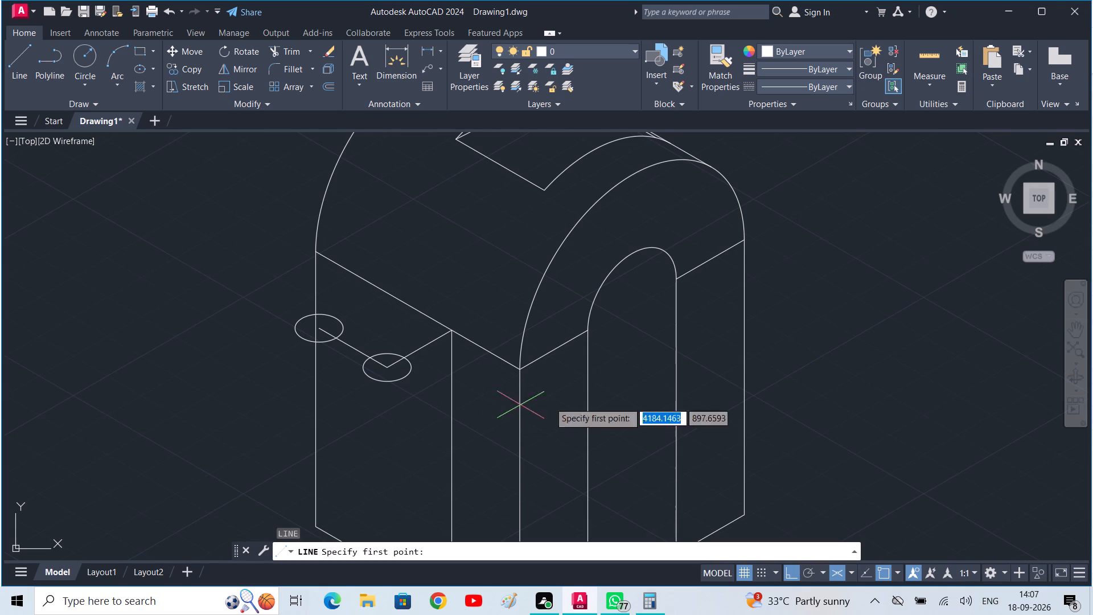
pyautogui.click(743, 241)
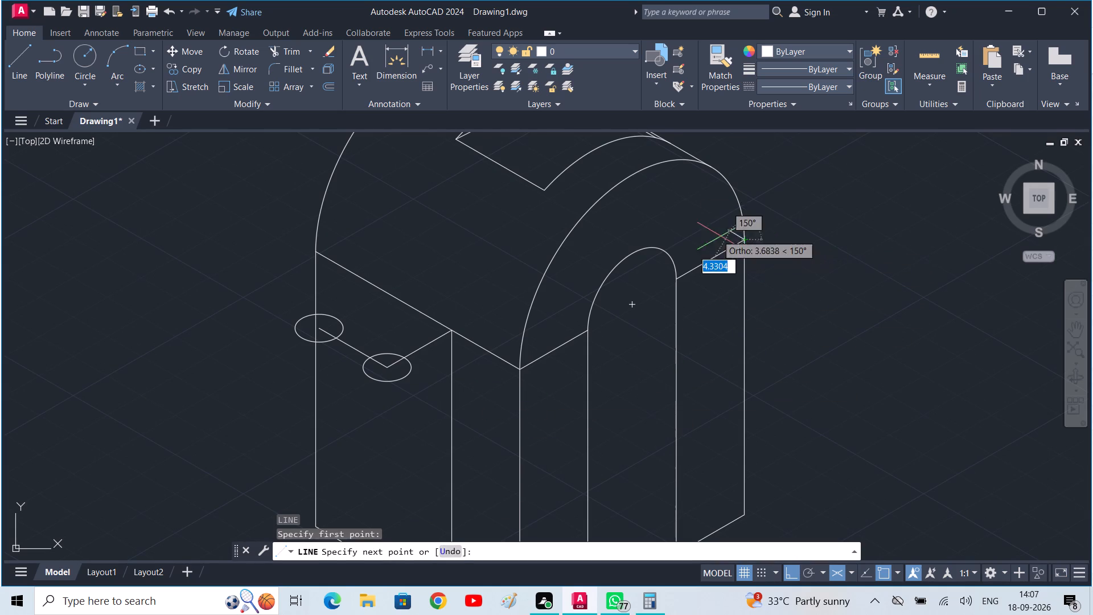
pyautogui.moveTo(695, 224); pyautogui.dragTo(870, 388, button='middle')
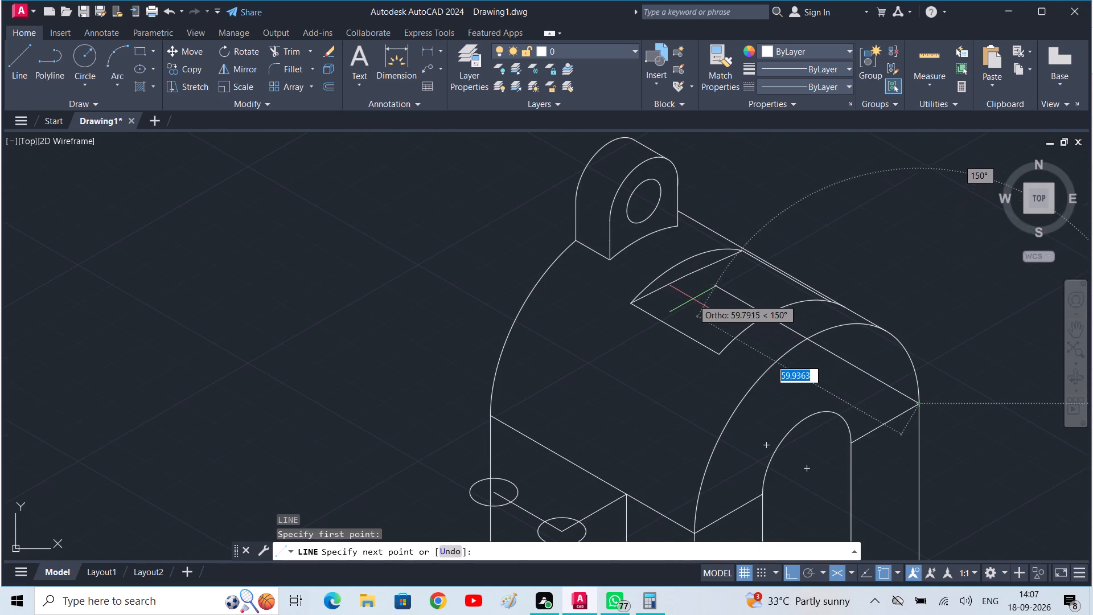
pyautogui.click(679, 289)
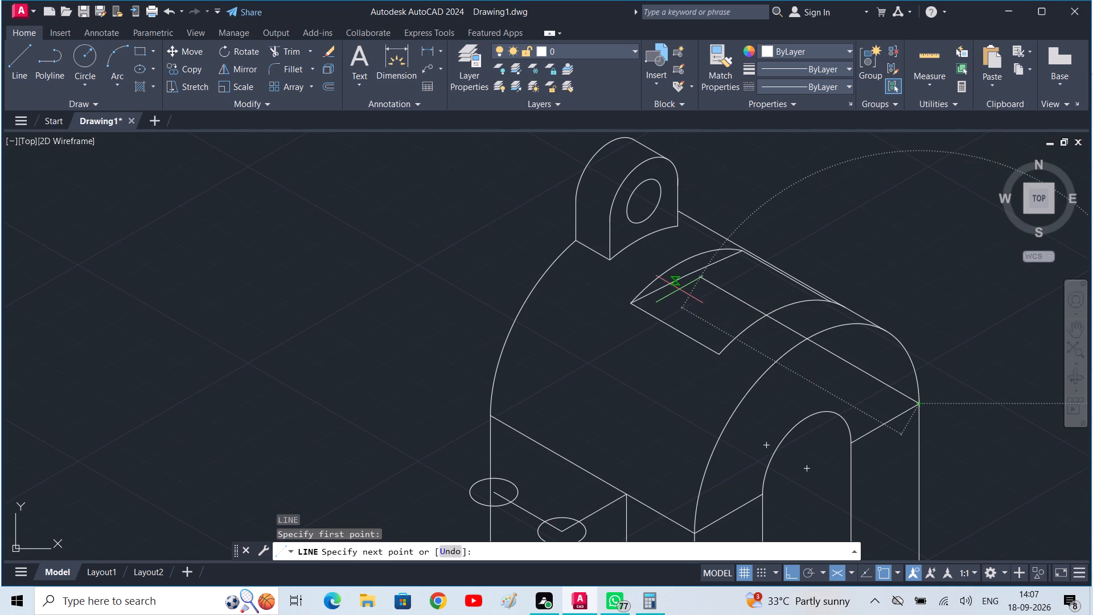
pyautogui.write('u')
pyautogui.press('space')
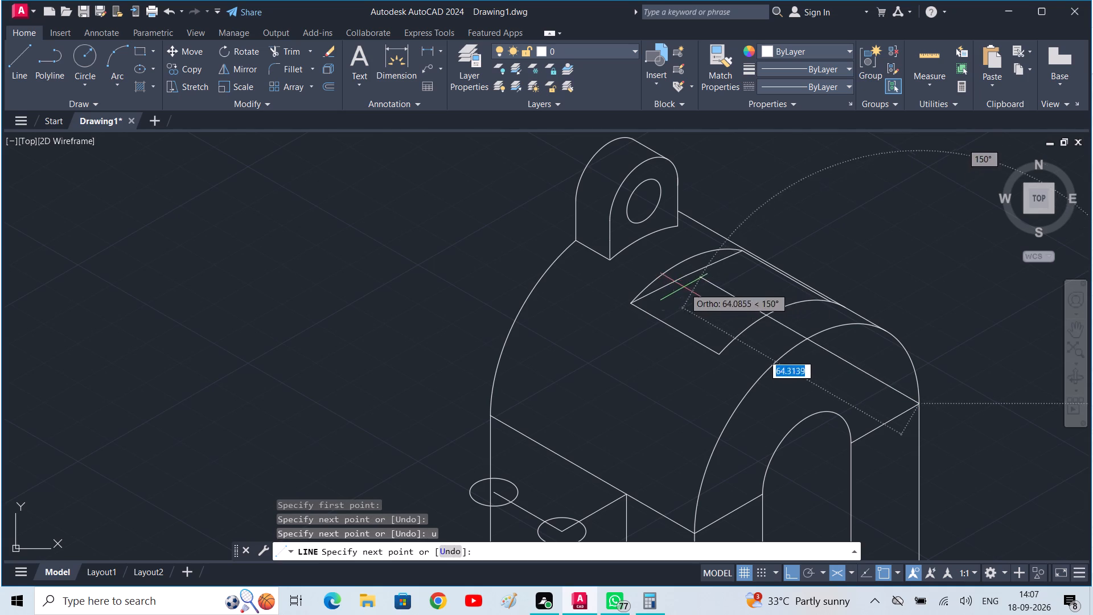
pyautogui.click(724, 286)
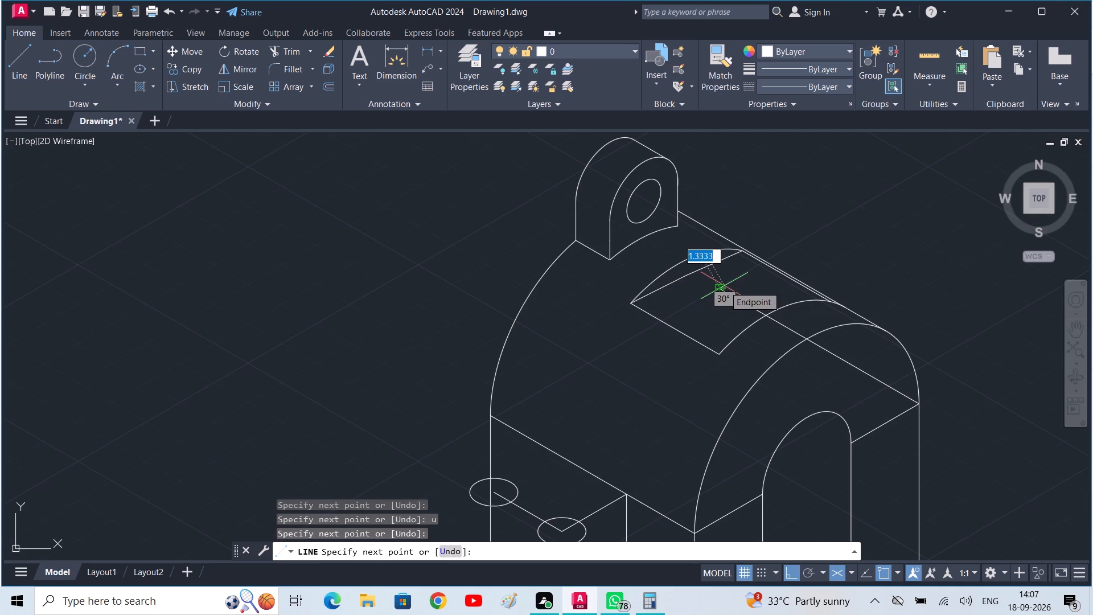
pyautogui.press('Escape')
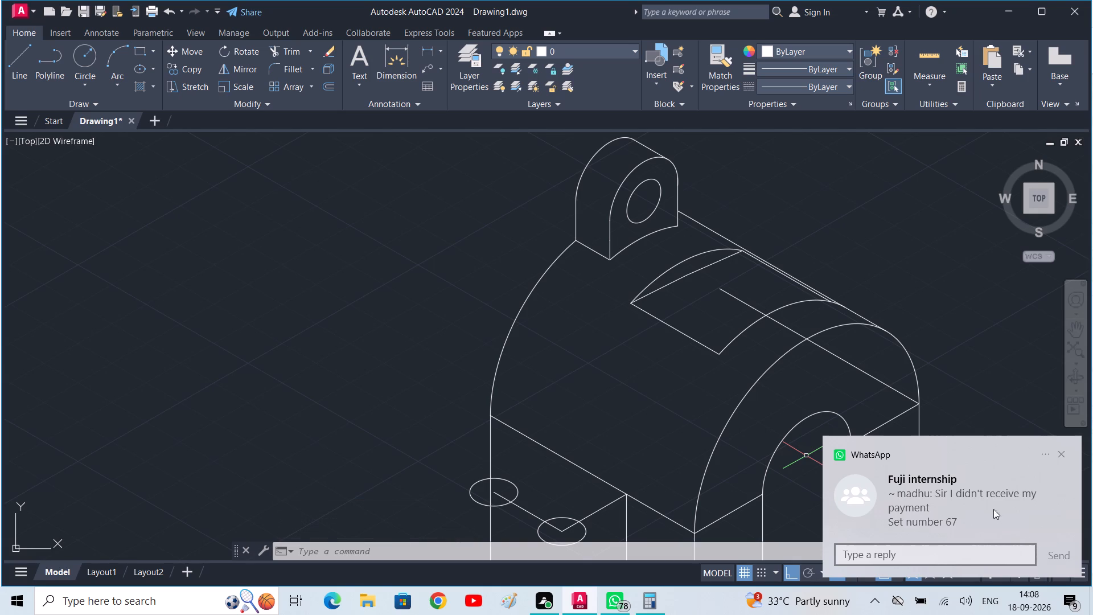
pyautogui.click(1063, 453)
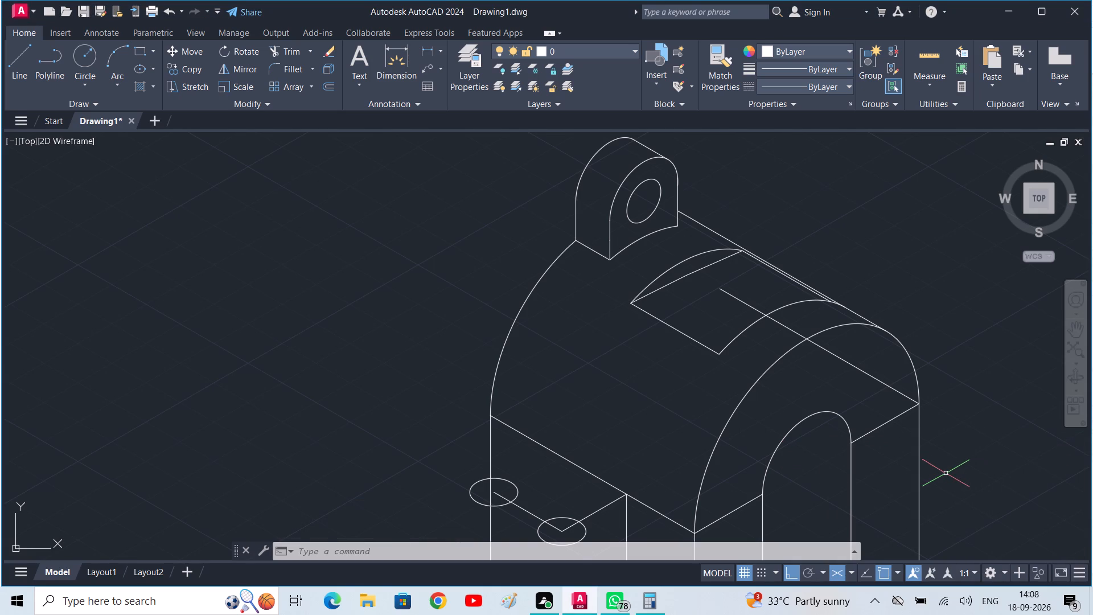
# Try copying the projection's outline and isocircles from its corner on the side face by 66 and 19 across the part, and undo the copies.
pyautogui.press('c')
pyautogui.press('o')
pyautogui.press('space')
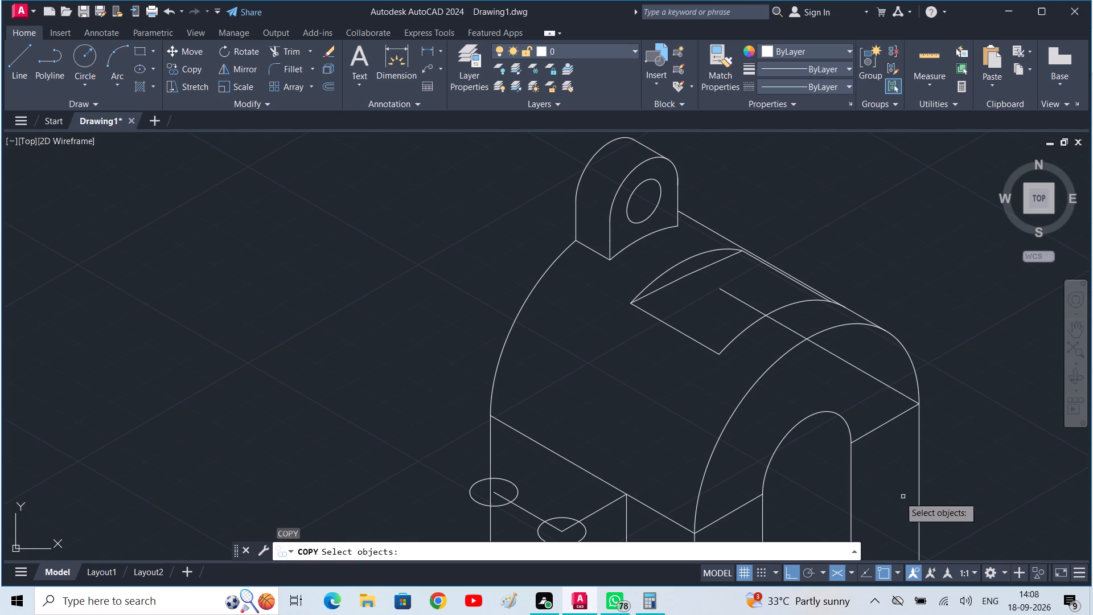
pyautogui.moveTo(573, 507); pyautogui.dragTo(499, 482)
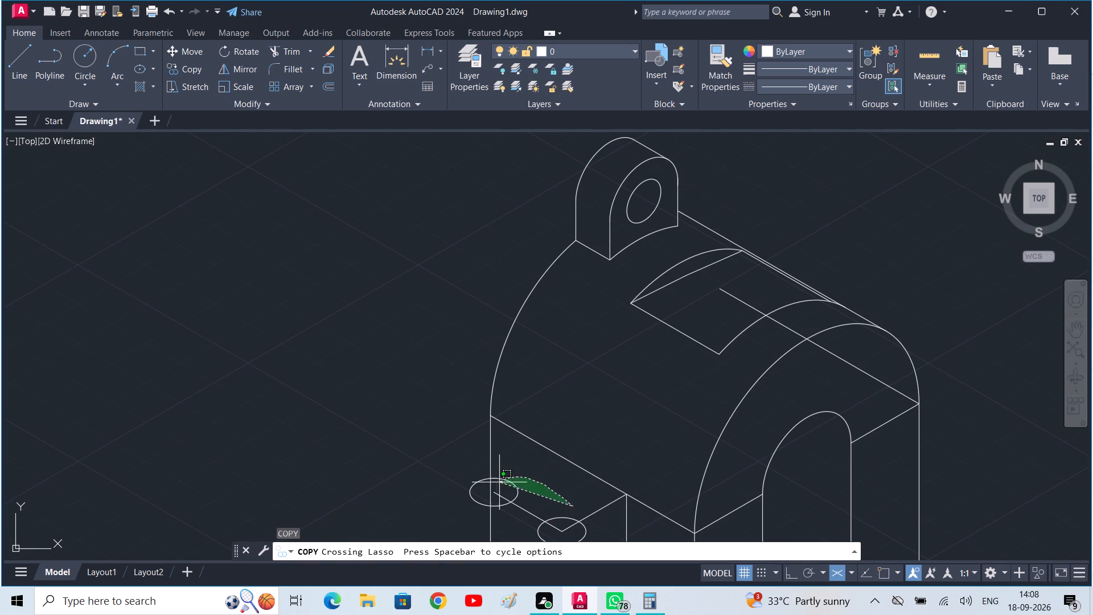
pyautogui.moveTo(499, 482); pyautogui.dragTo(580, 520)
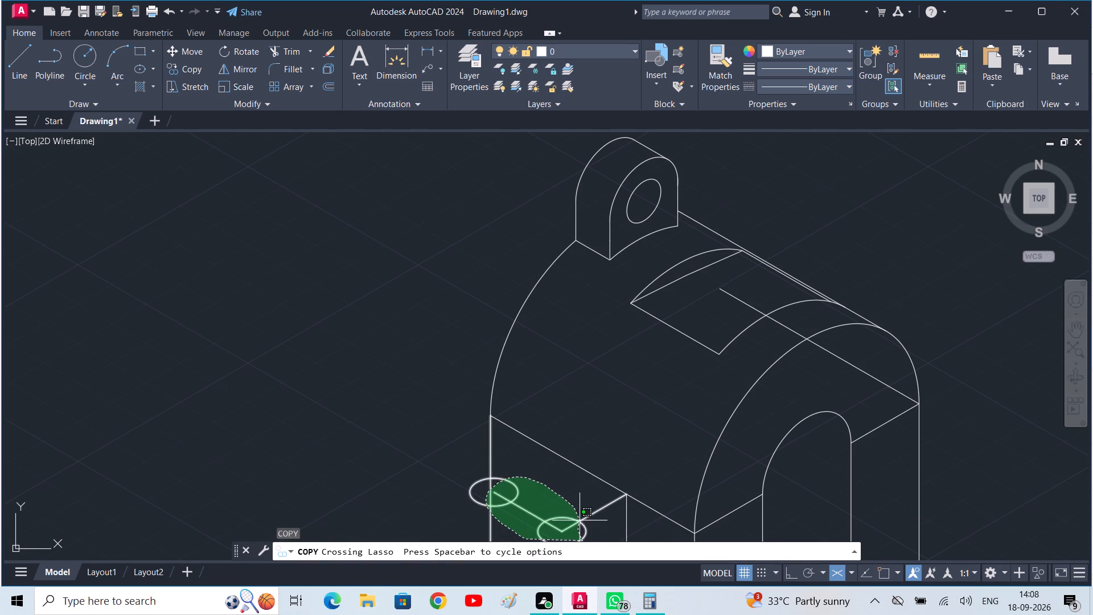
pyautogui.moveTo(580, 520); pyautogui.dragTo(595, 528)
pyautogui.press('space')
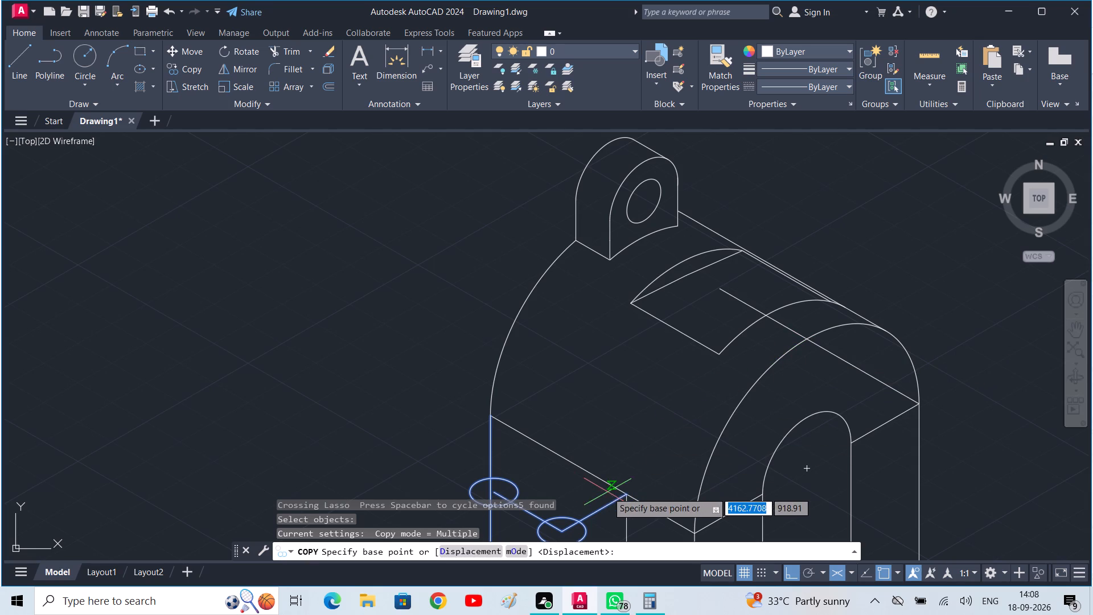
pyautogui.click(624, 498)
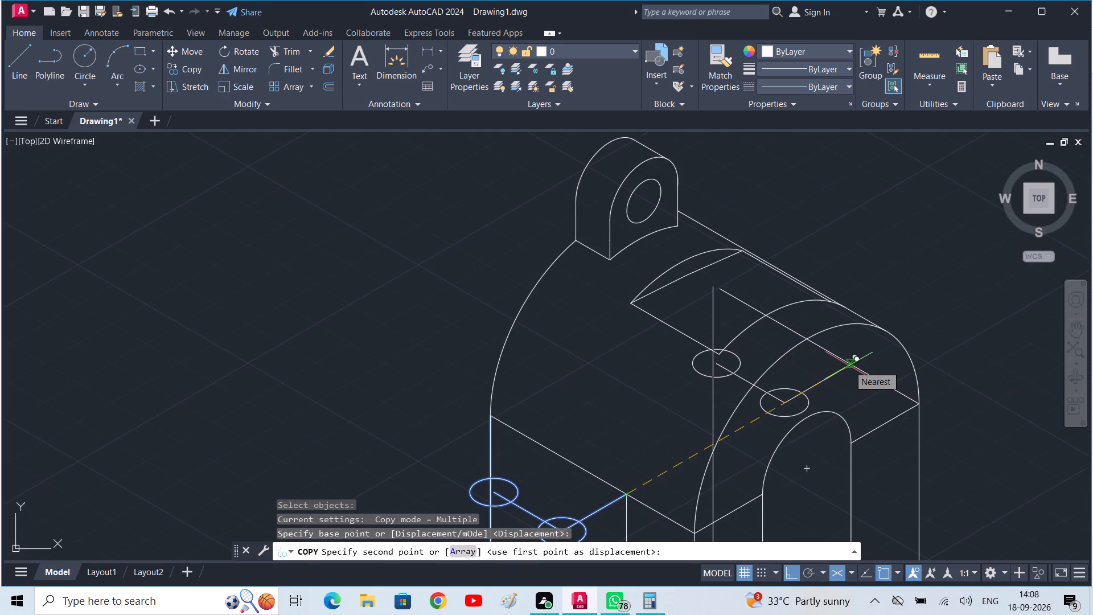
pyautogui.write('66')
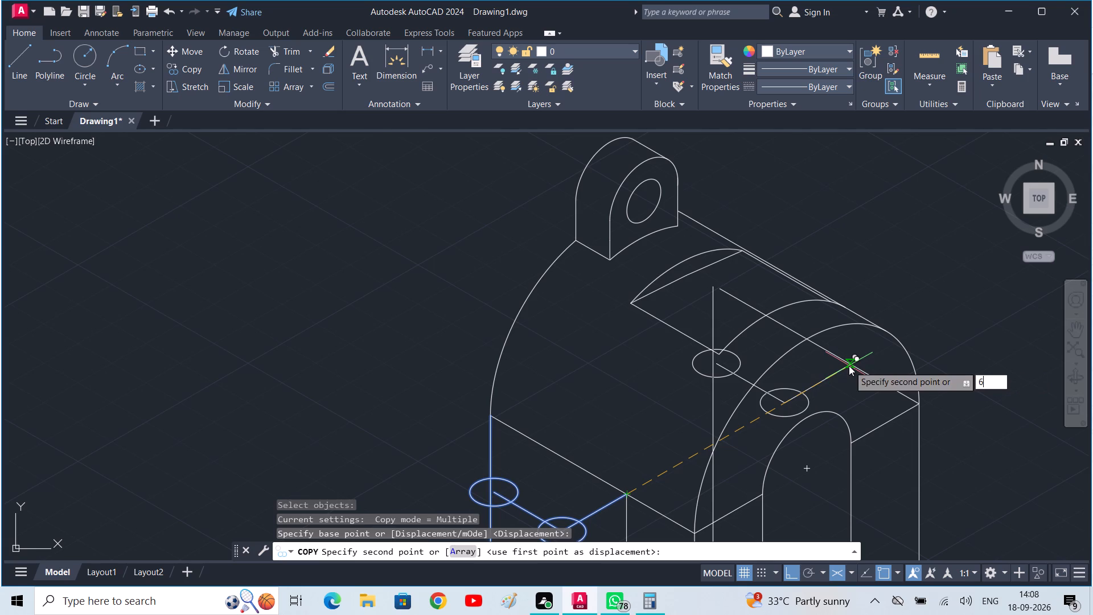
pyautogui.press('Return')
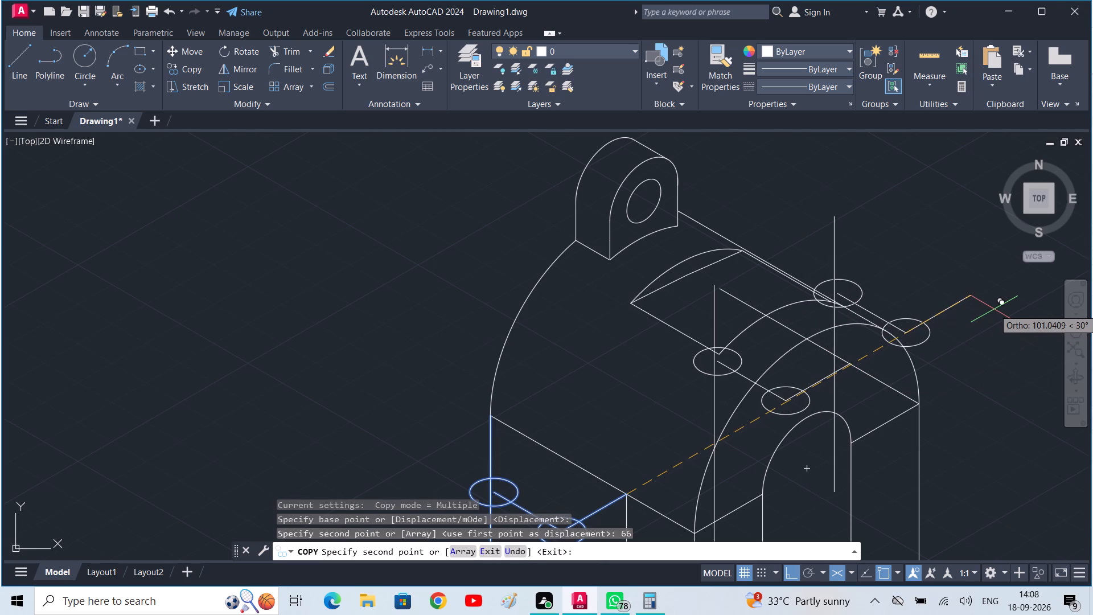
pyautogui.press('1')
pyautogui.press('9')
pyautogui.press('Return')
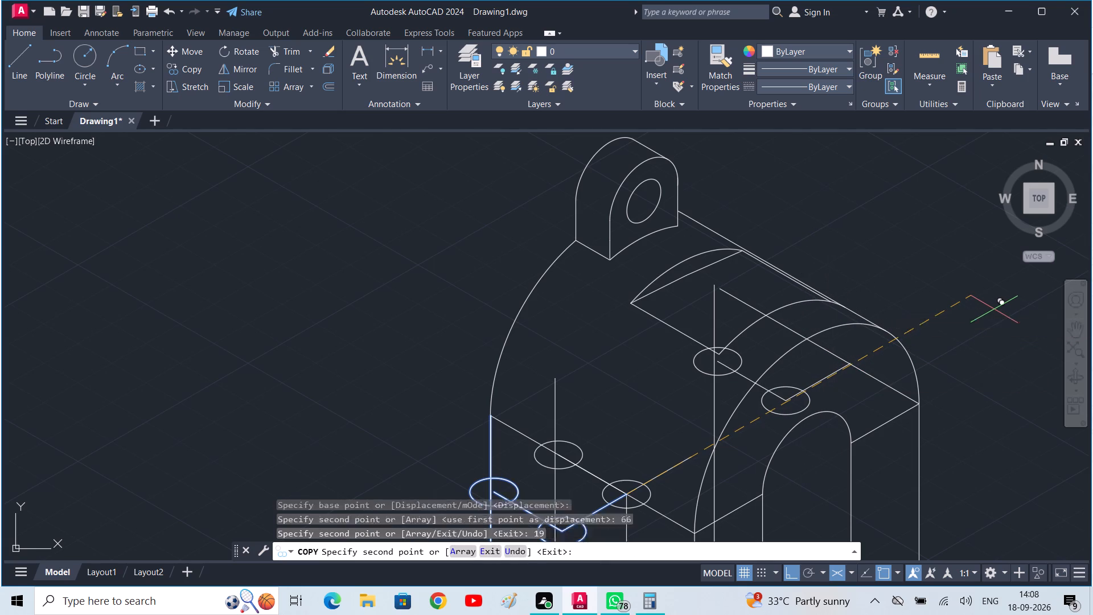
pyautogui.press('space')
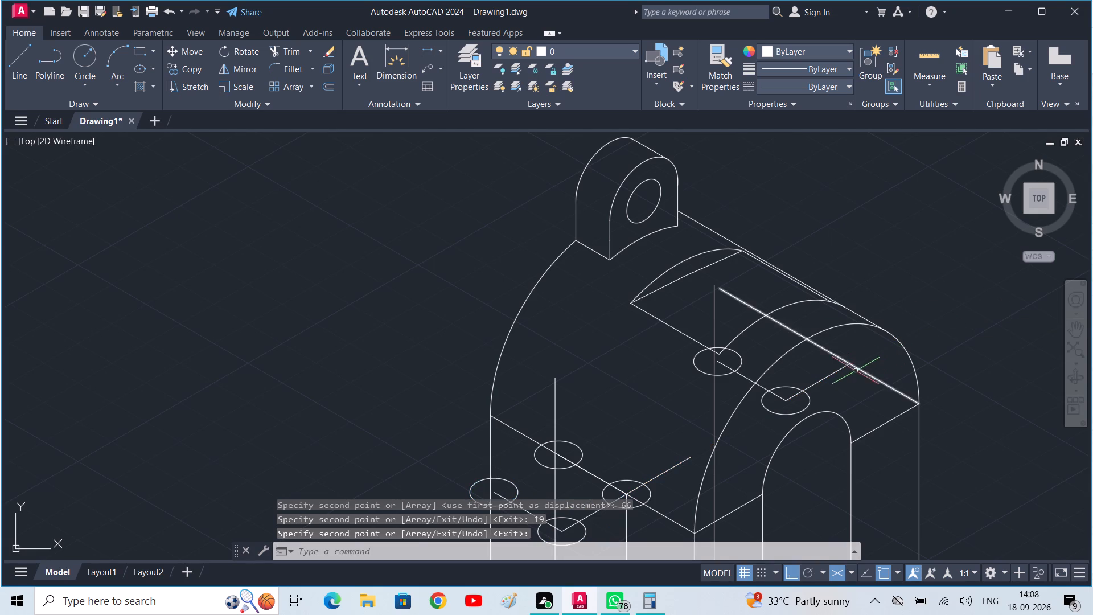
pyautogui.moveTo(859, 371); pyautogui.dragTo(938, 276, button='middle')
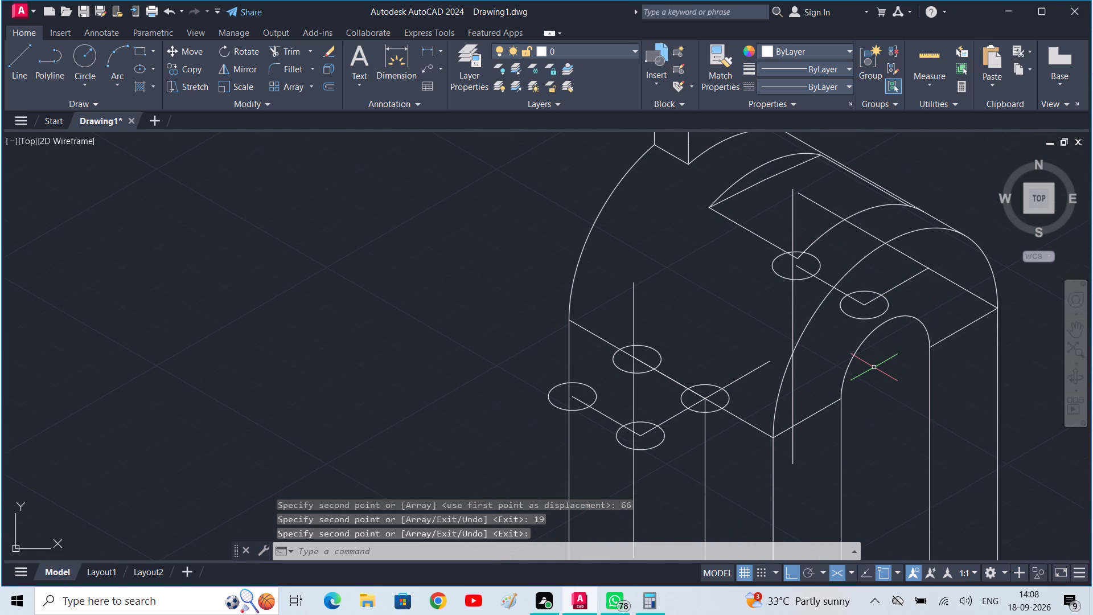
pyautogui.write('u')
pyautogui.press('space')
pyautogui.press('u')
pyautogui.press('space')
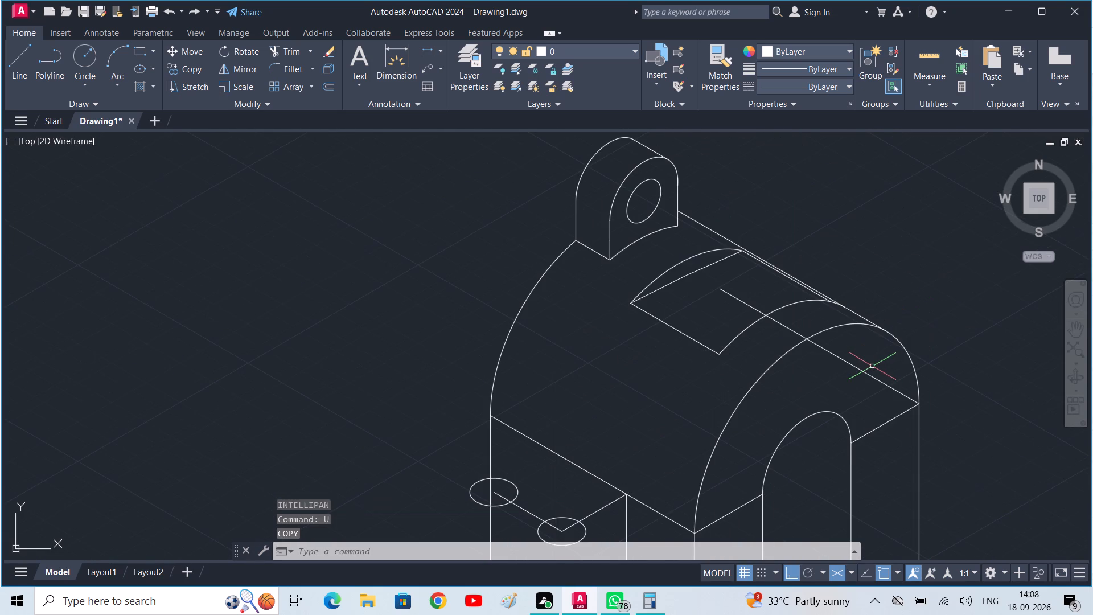
# Draw connected lines from the front arch's far springing point: 20 back along the depth, 19 outward, and 20 back again.
pyautogui.write('l')
pyautogui.press('space')
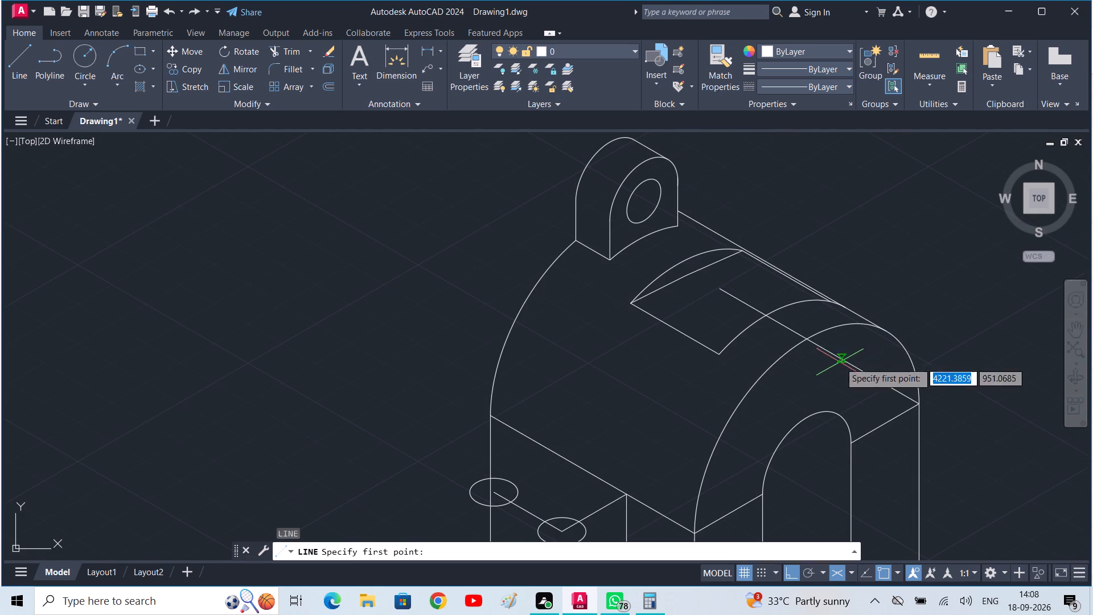
pyautogui.click(921, 406)
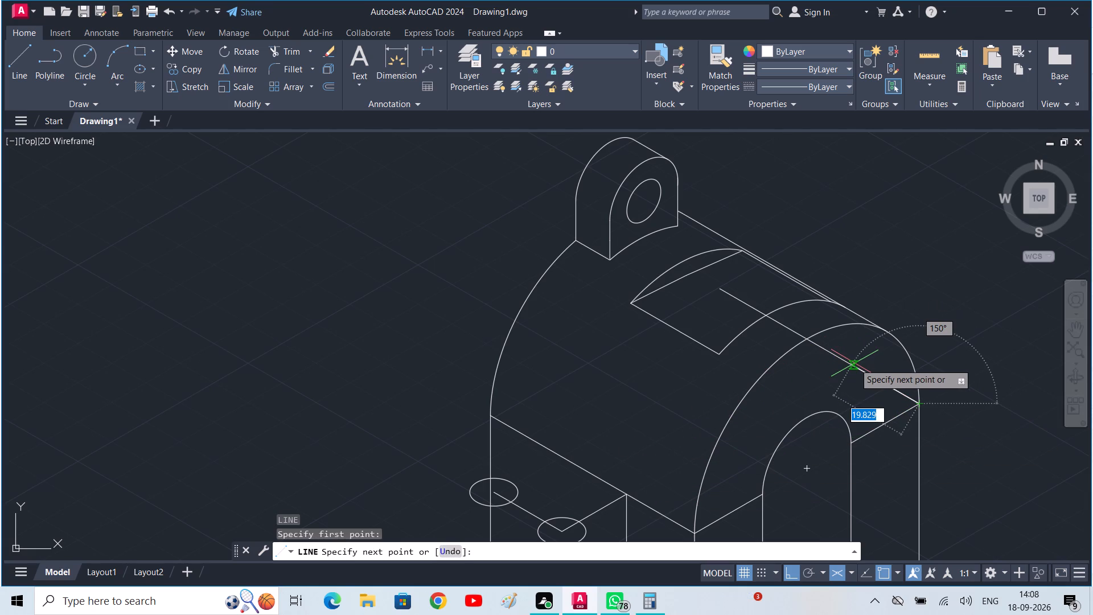
pyautogui.write('20')
pyautogui.press('Return')
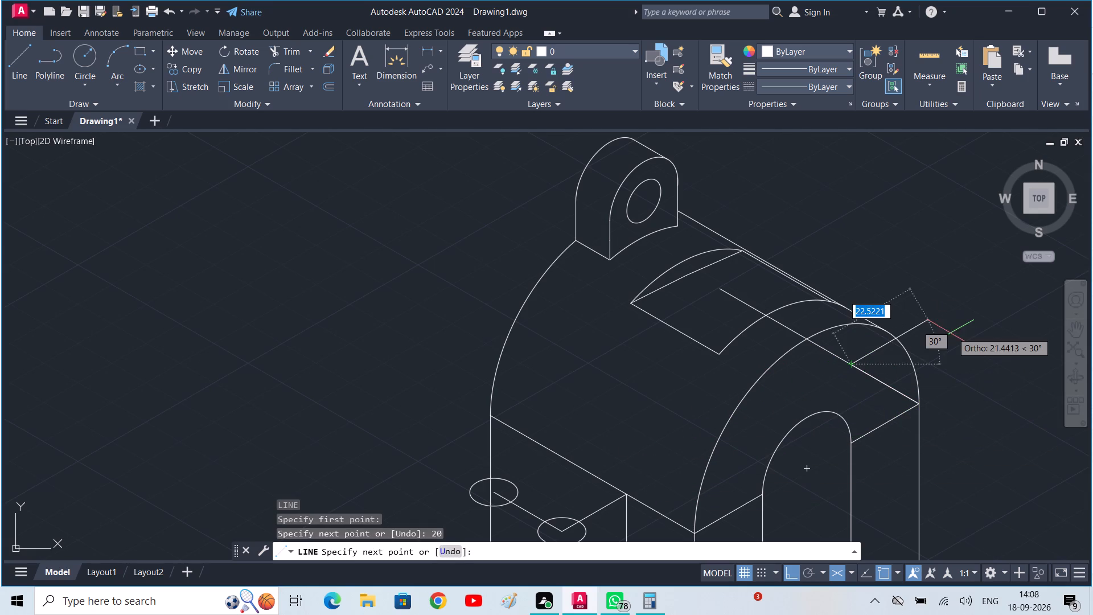
pyautogui.write('19')
pyautogui.press('Return')
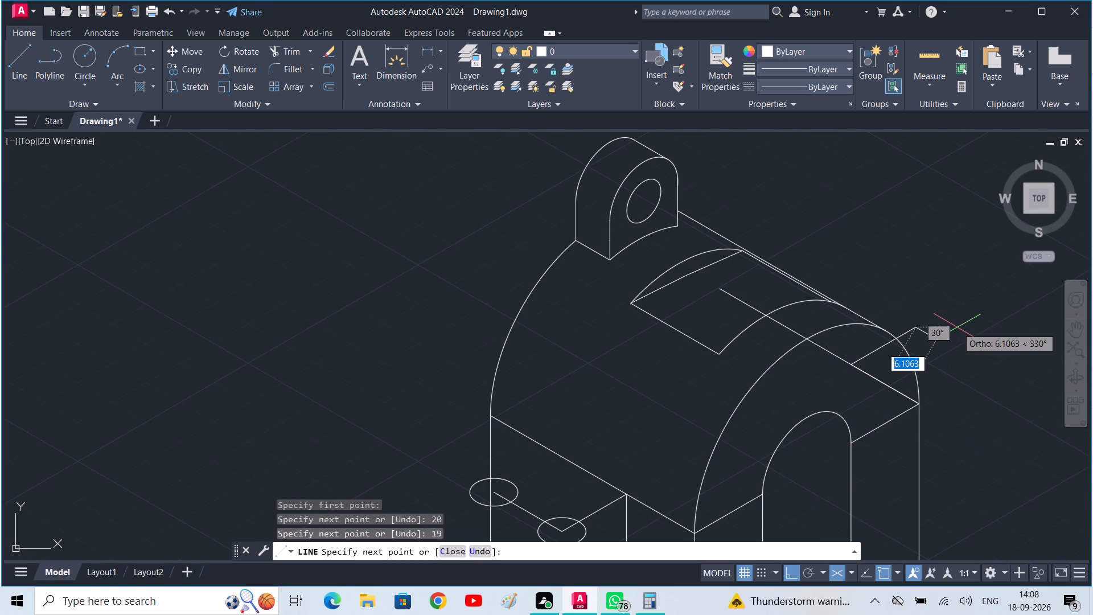
pyautogui.write('20')
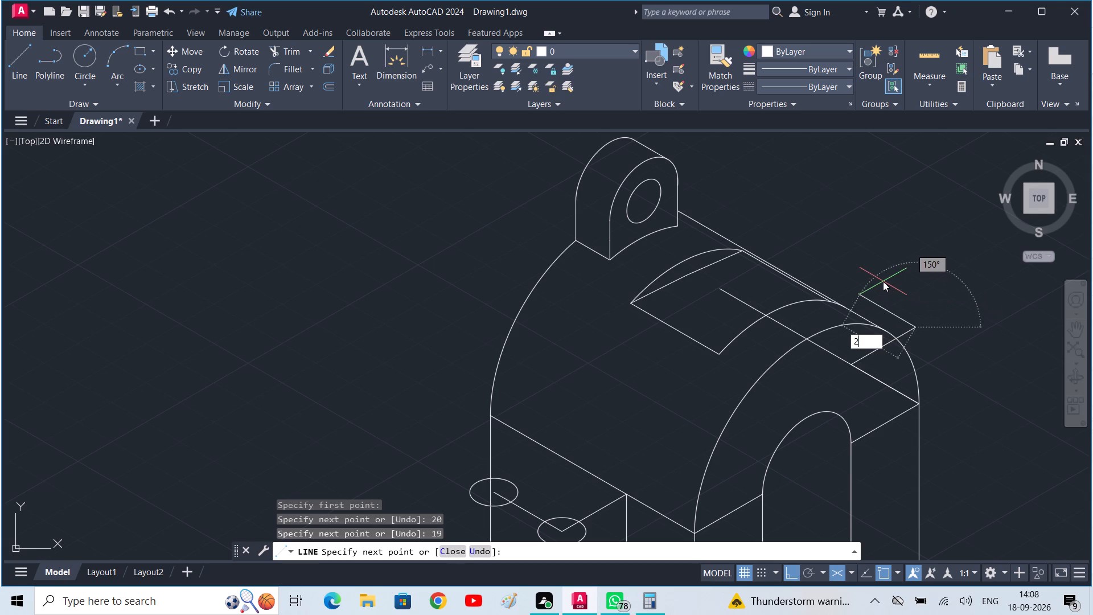
pyautogui.press('Return')
pyautogui.press('space')
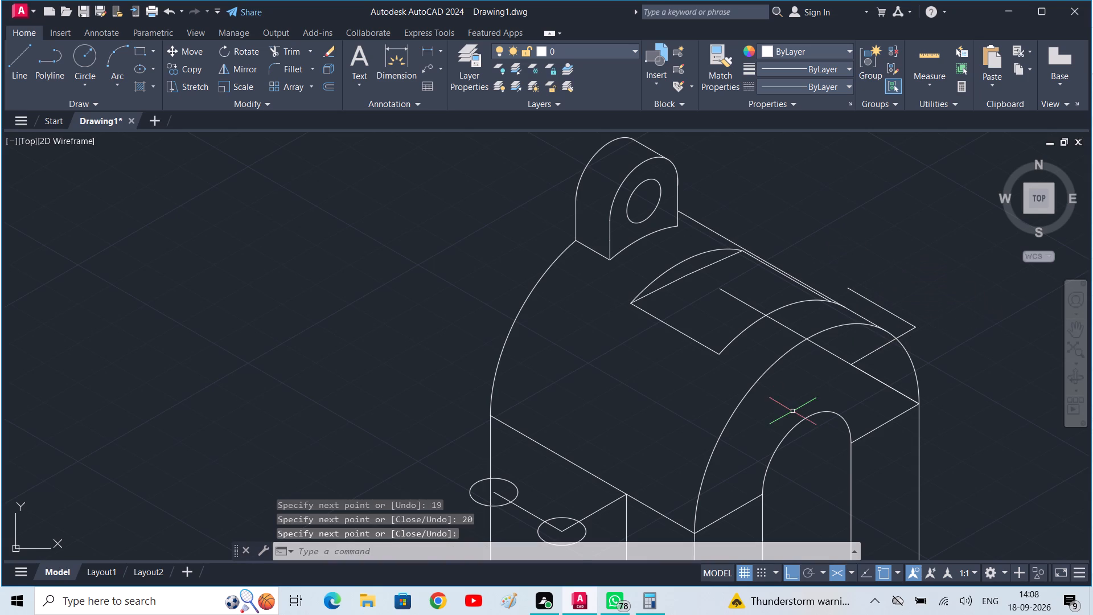
# Copy both radius 5 isocircles from the projection's front corner to the matching corner of the opposite projection's outline, 104 across the part.
pyautogui.moveTo(771, 403); pyautogui.dragTo(845, 307, button='middle')
pyautogui.write('co')
pyautogui.press('space')
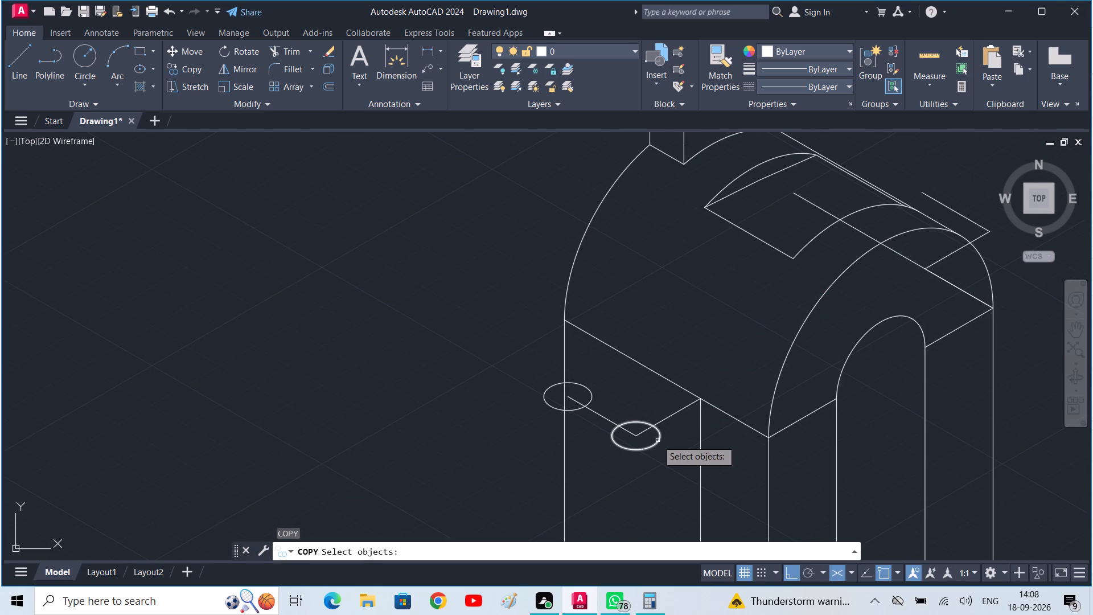
pyautogui.click(658, 440)
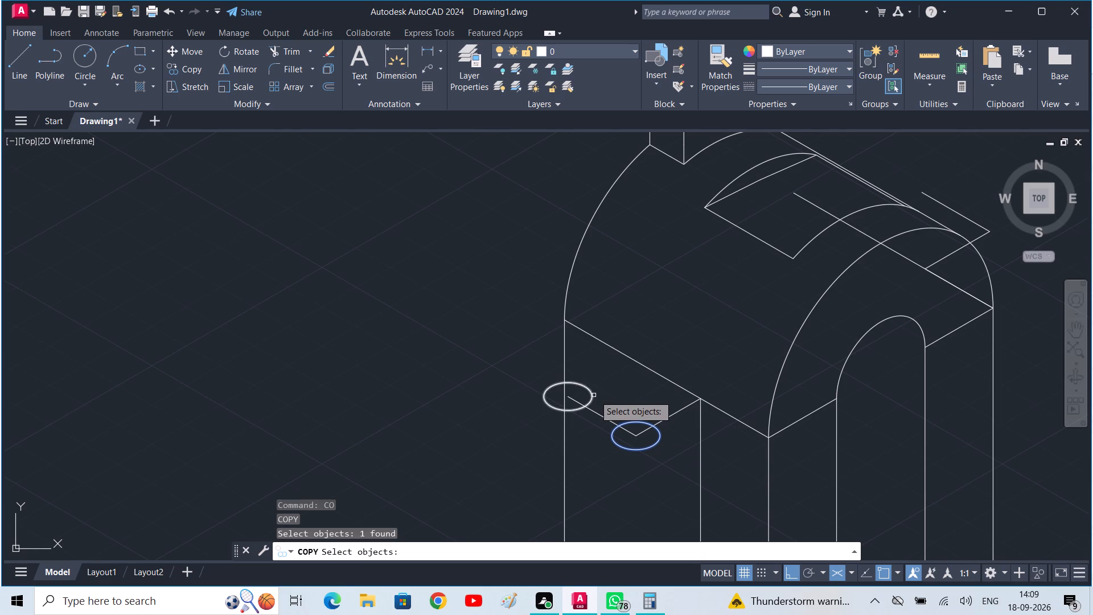
pyautogui.click(591, 396)
pyautogui.press('space')
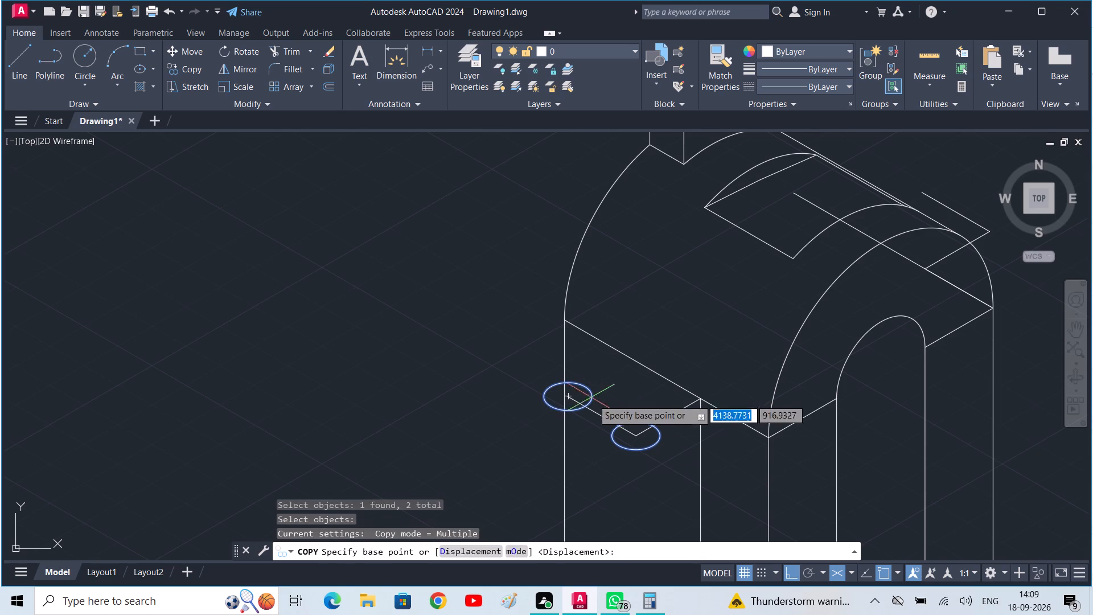
pyautogui.click(636, 437)
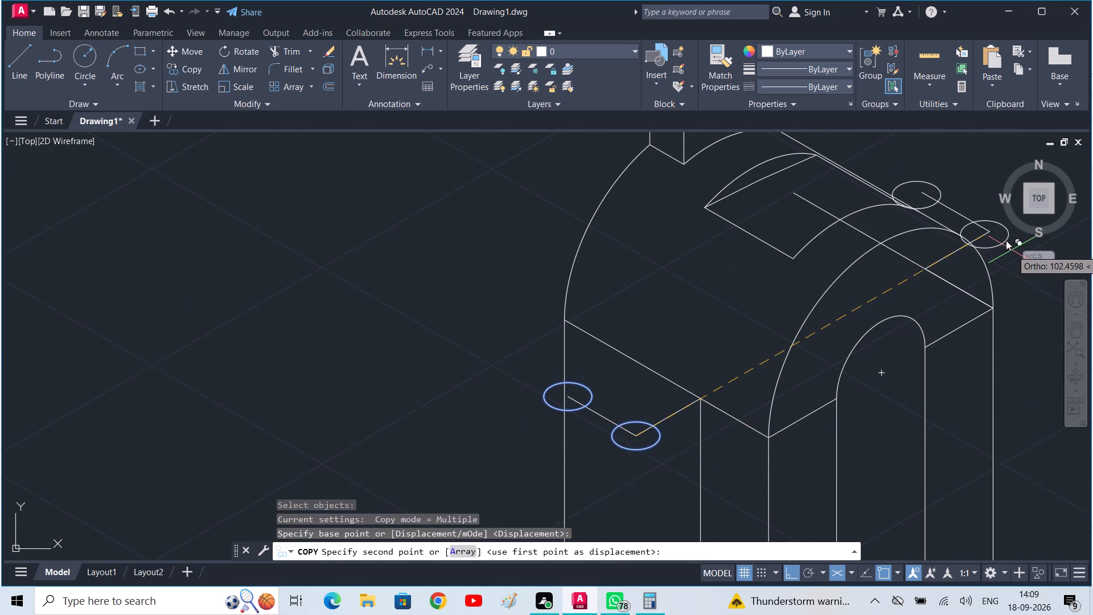
pyautogui.moveTo(988, 232); pyautogui.dragTo(887, 292, button='middle')
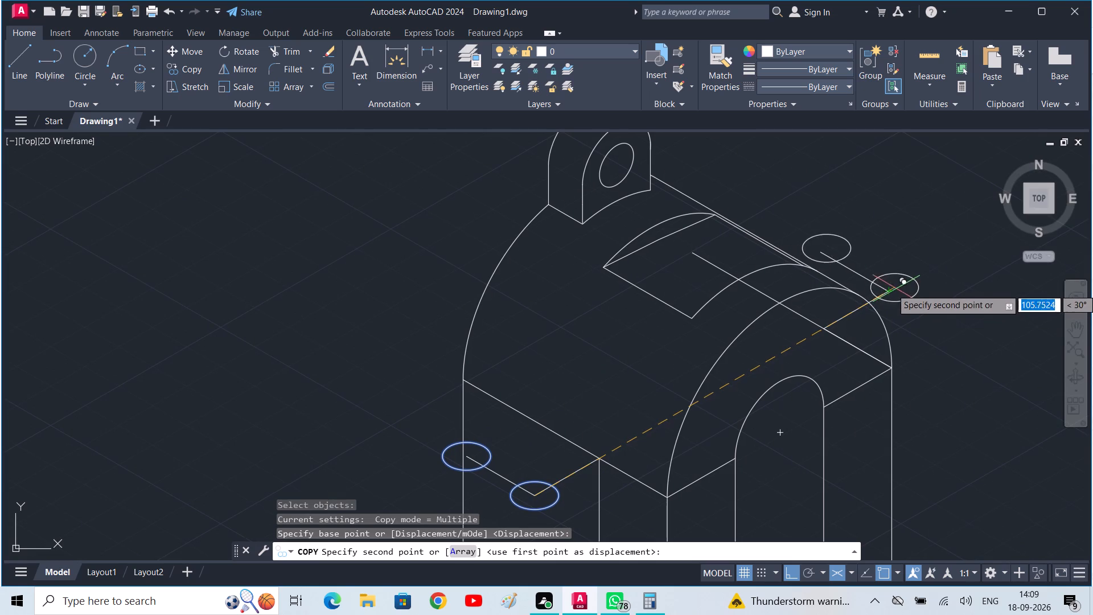
pyautogui.click(887, 294)
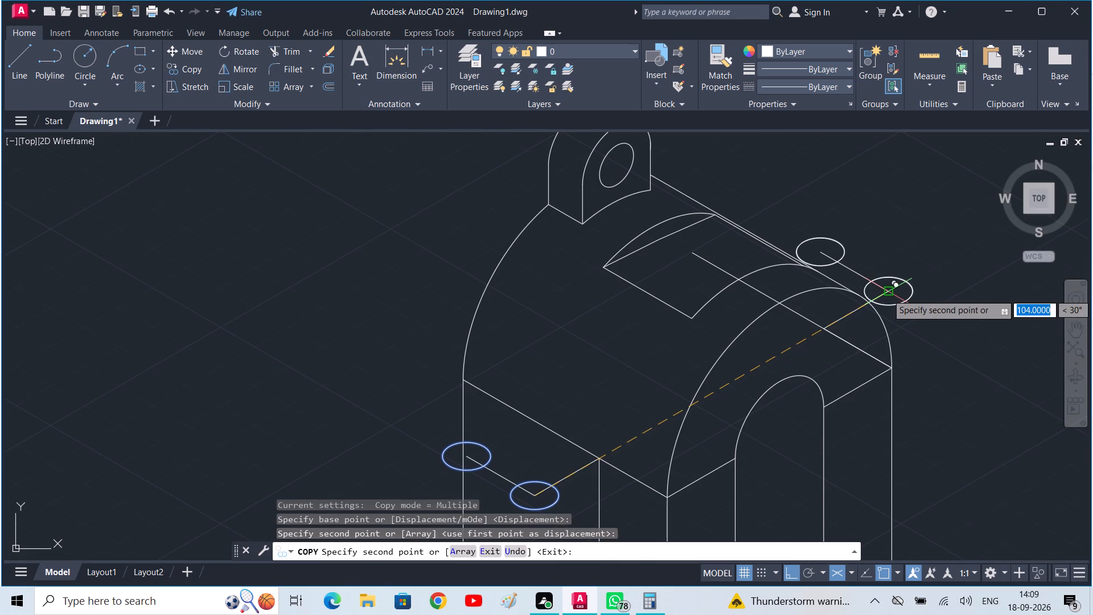
pyautogui.press('Escape')
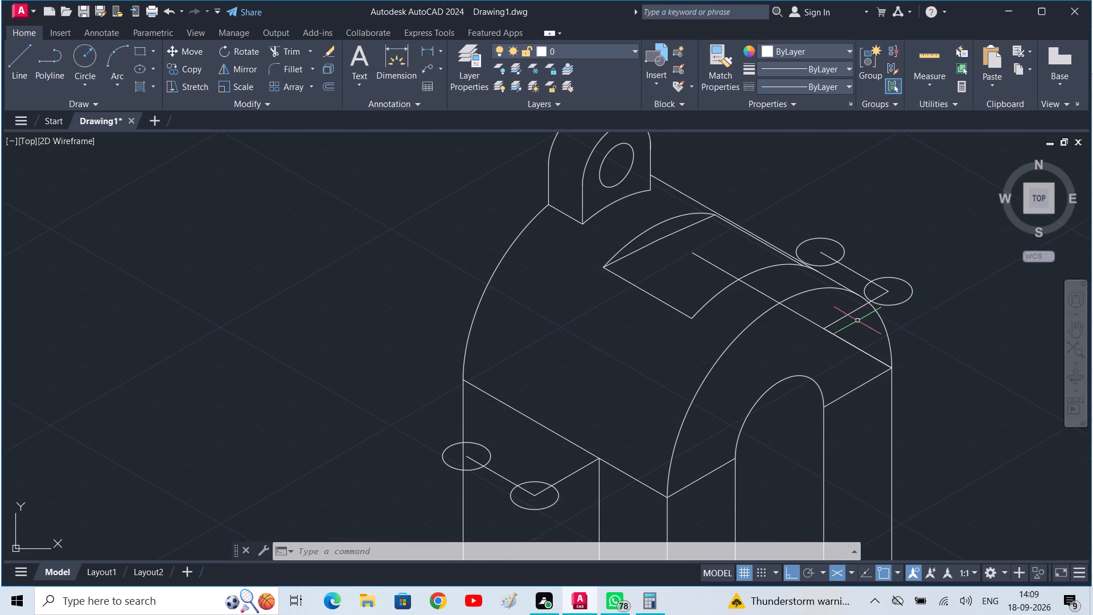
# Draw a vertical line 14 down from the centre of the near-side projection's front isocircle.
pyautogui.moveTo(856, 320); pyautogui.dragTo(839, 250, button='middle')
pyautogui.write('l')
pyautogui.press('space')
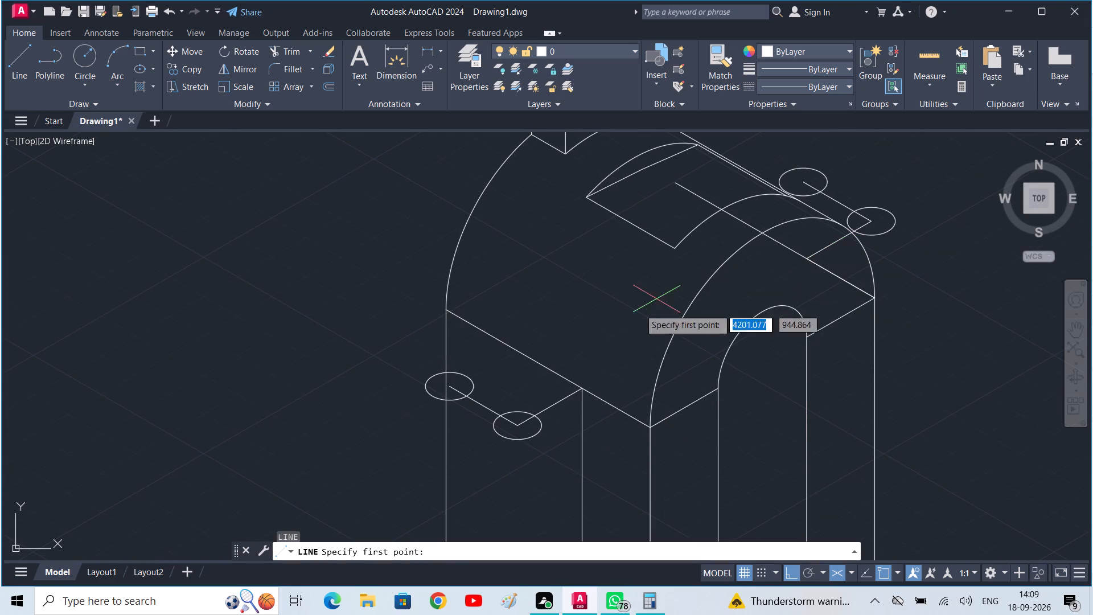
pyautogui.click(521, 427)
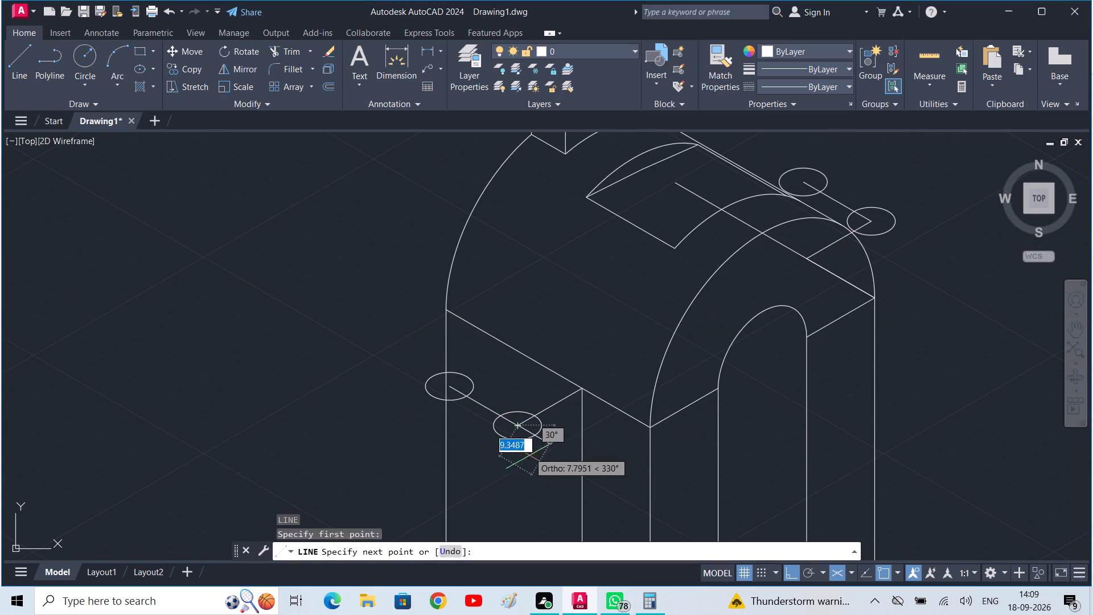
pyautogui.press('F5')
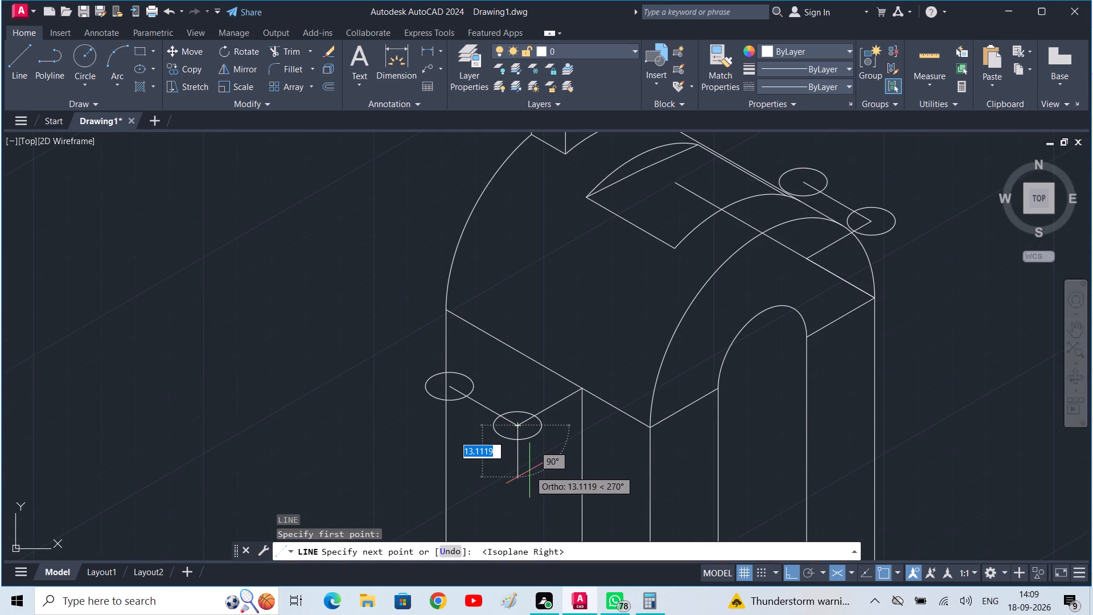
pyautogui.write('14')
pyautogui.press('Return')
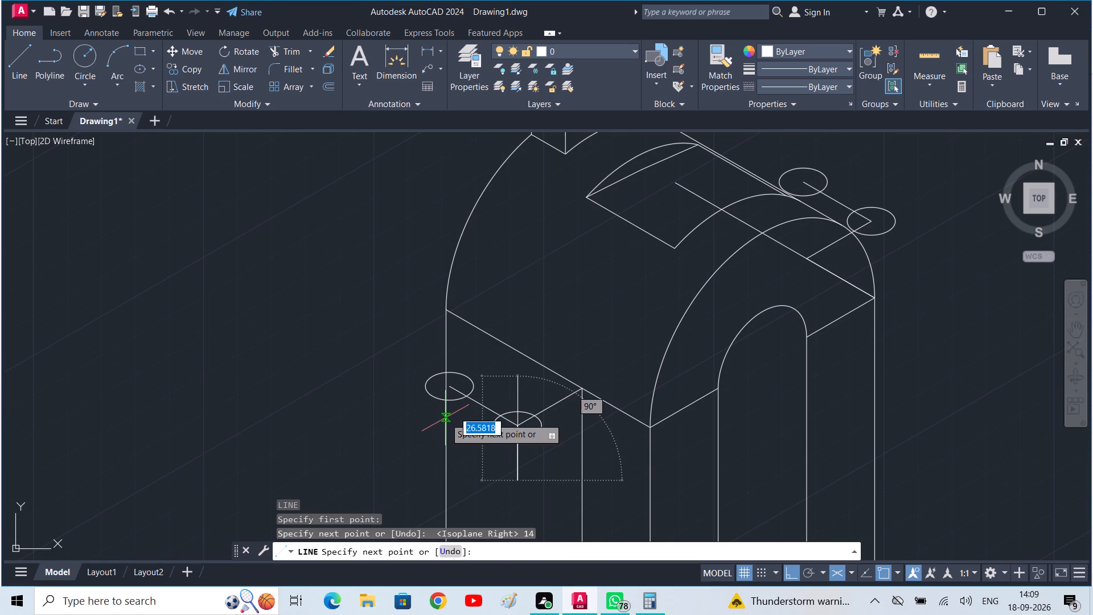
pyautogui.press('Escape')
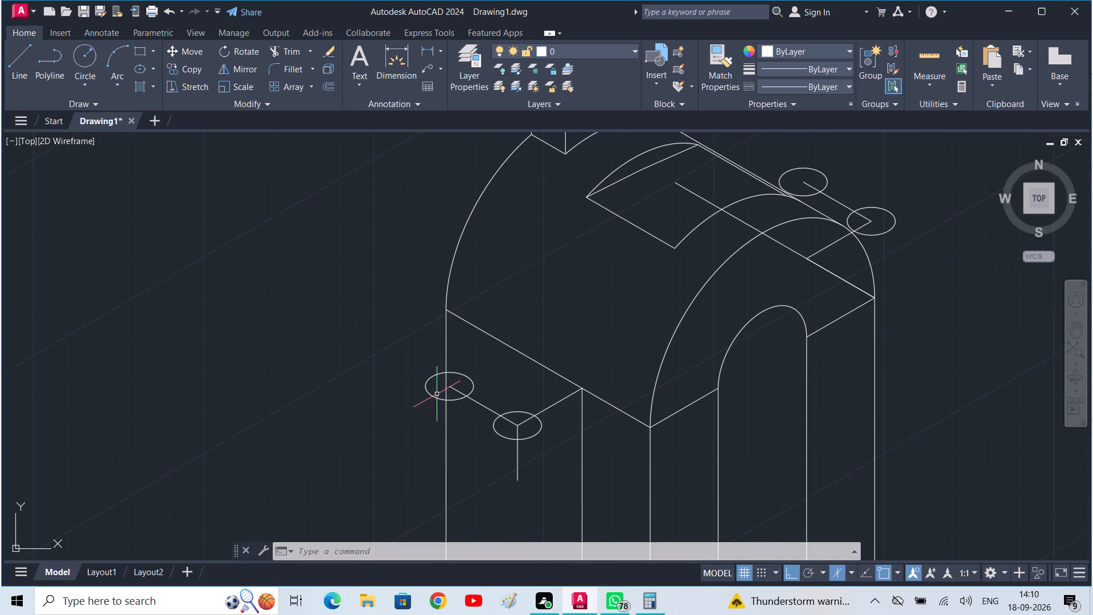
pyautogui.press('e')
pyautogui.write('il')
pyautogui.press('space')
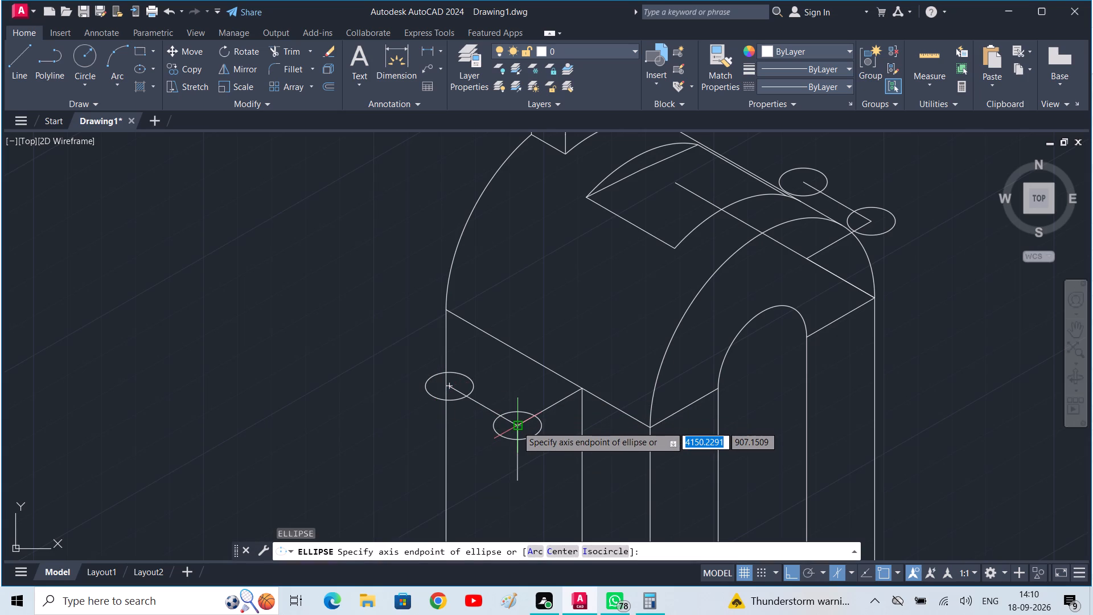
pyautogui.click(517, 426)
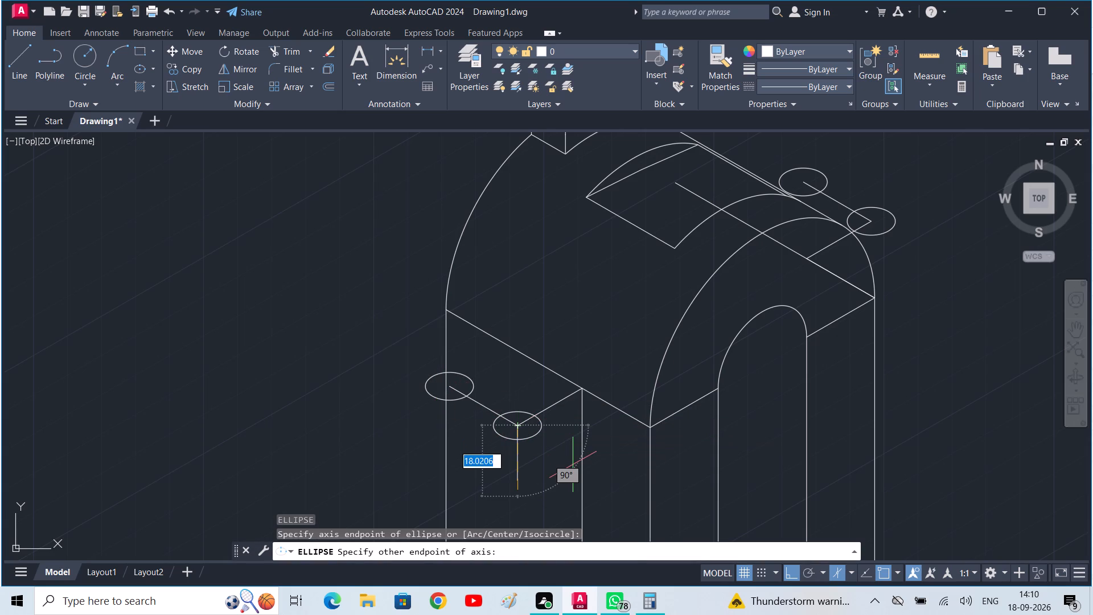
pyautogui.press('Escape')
# Draw a radius 10 isocircle in the top isoplane, concentric with the near-side projection's front radius 5 isocircle.
pyautogui.press('e')
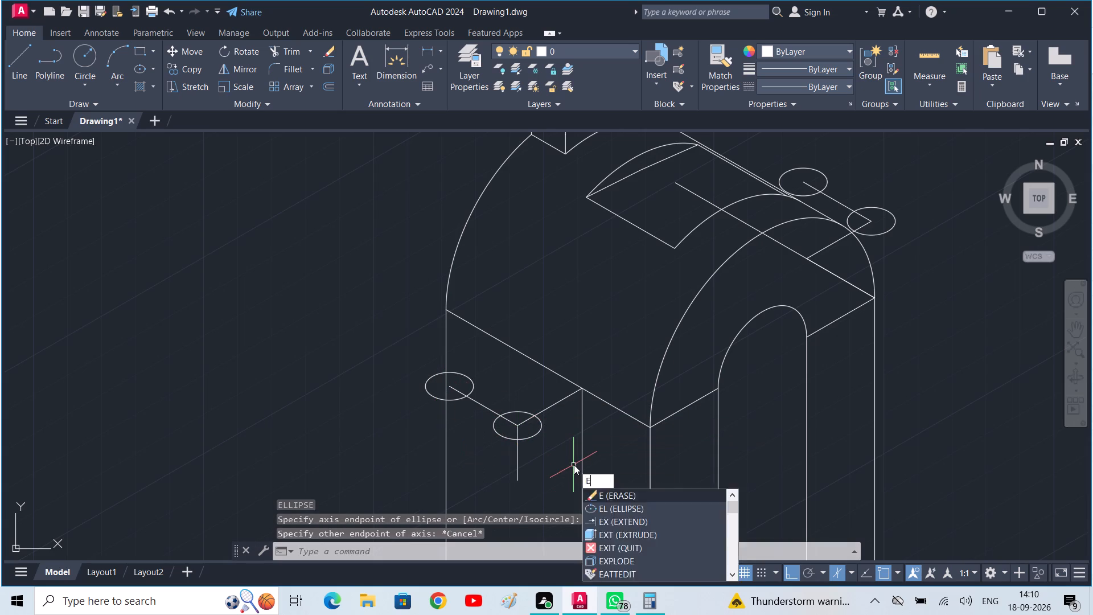
pyautogui.write('l i')
pyautogui.press('space')
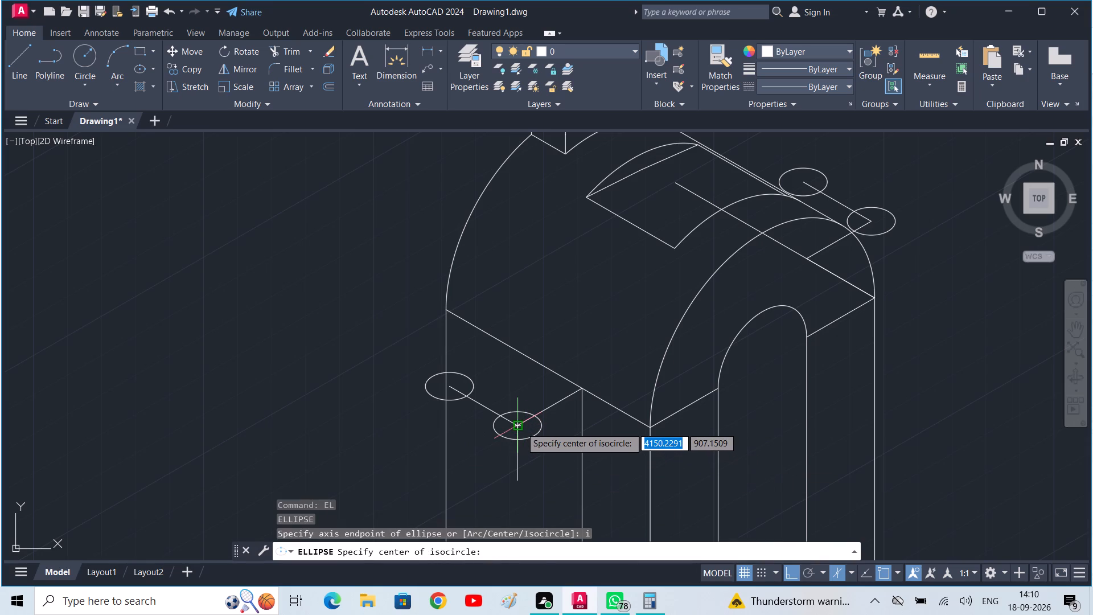
pyautogui.click(521, 427)
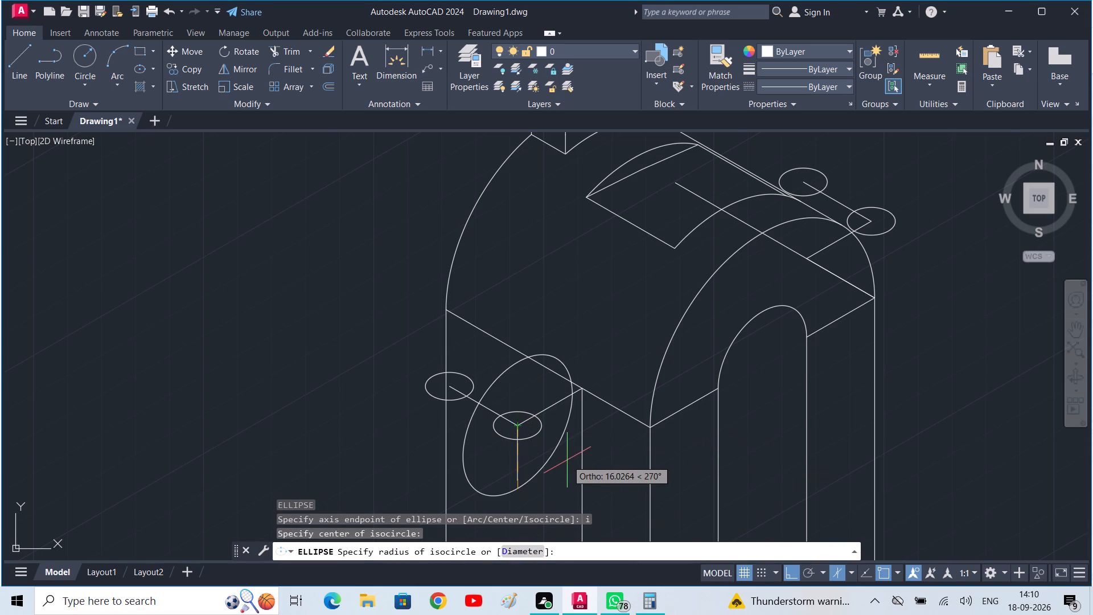
pyautogui.press('F5')
pyautogui.press('F4')
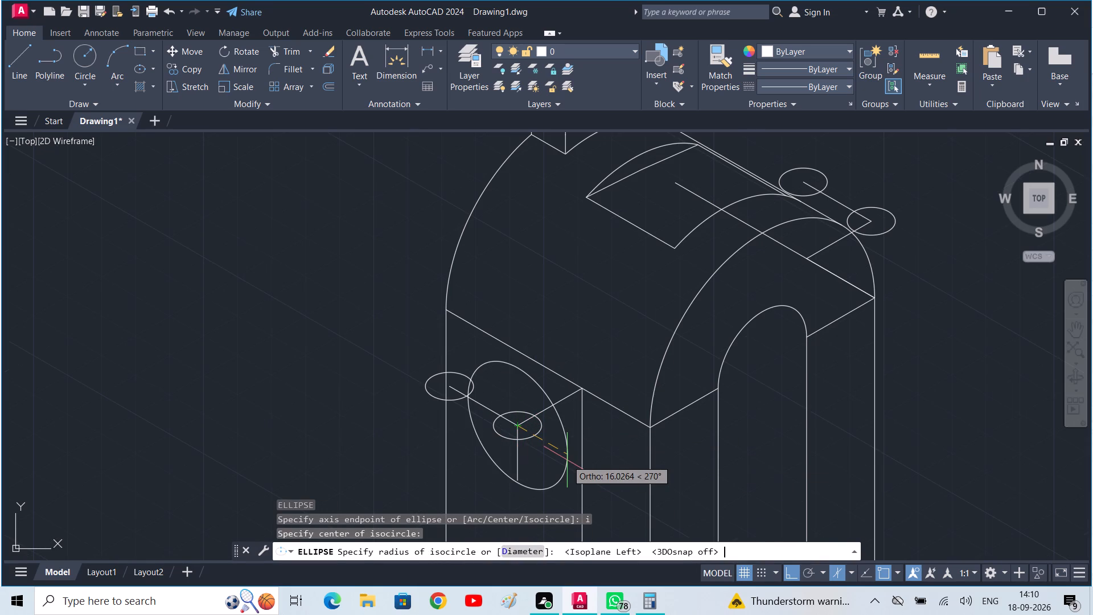
pyautogui.press('F5')
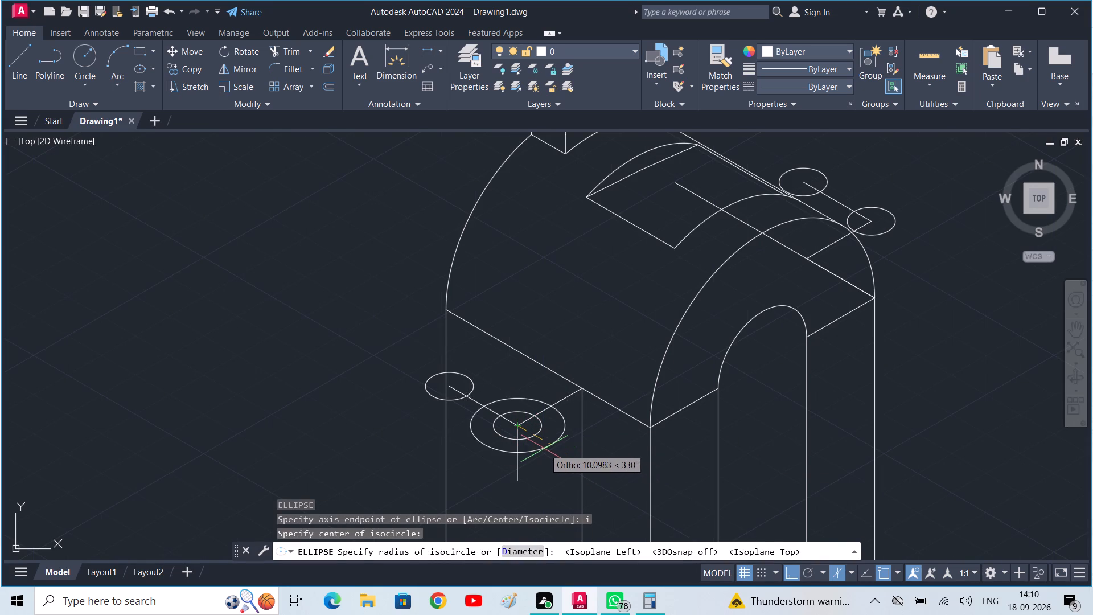
pyautogui.write('10')
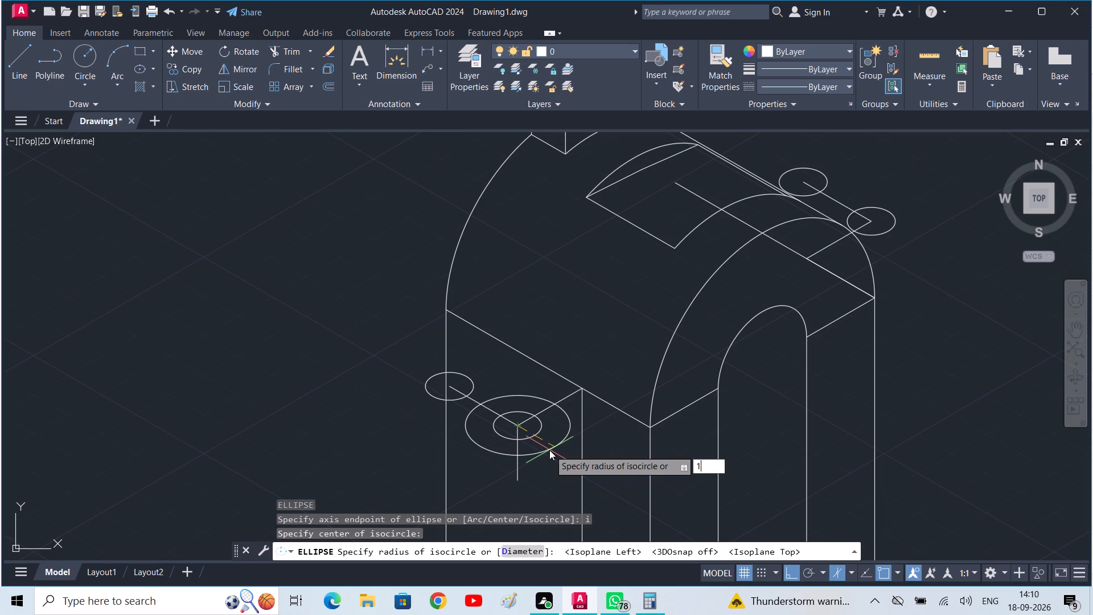
pyautogui.press('Return')
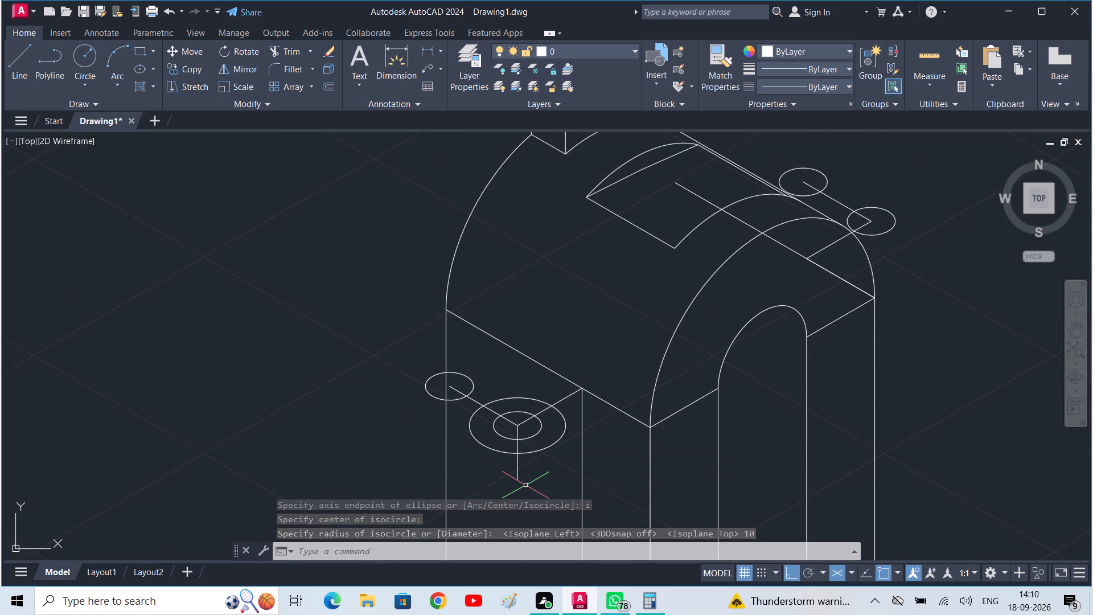
# Copy the radius 10 isocircle from its centre to the centre of the near-side projection's rear radius 5 isocircle.
pyautogui.press('c')
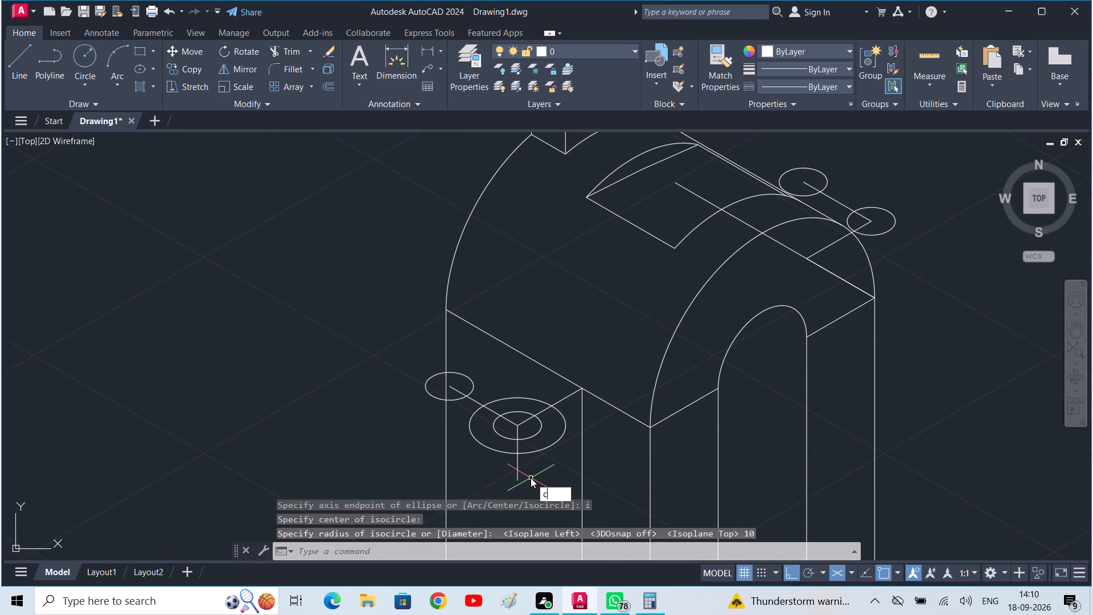
pyautogui.write('o')
pyautogui.press('space')
pyautogui.click(539, 450)
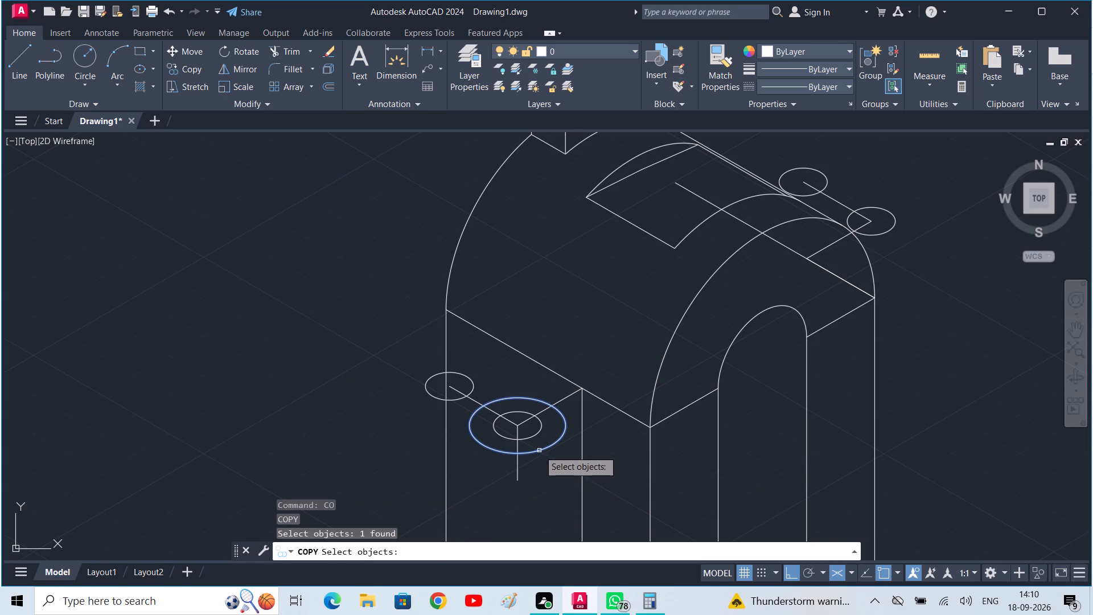
pyautogui.press('space')
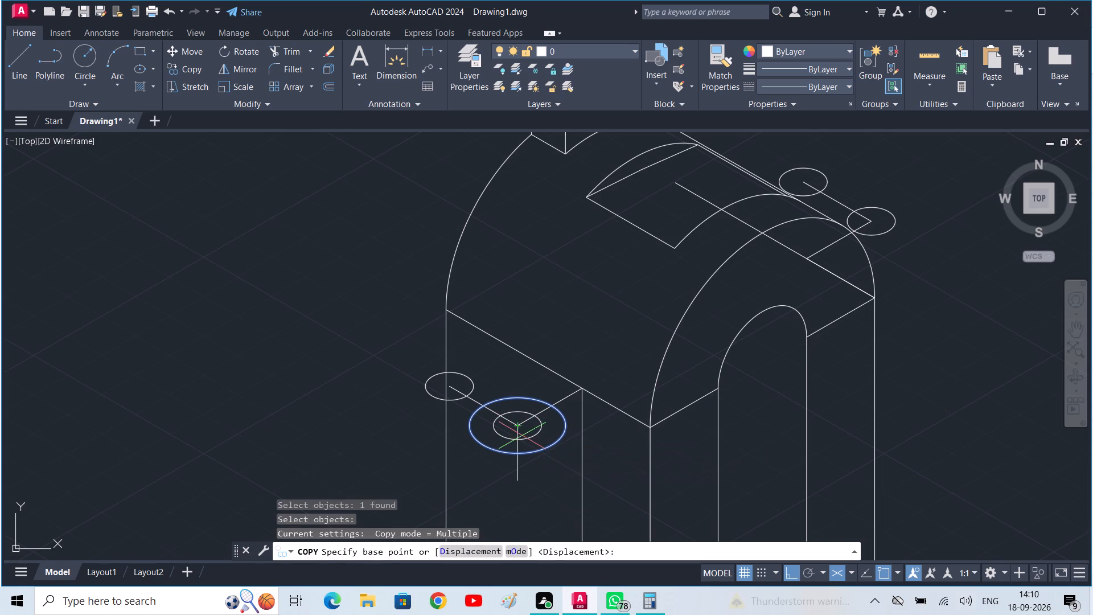
pyautogui.click(518, 428)
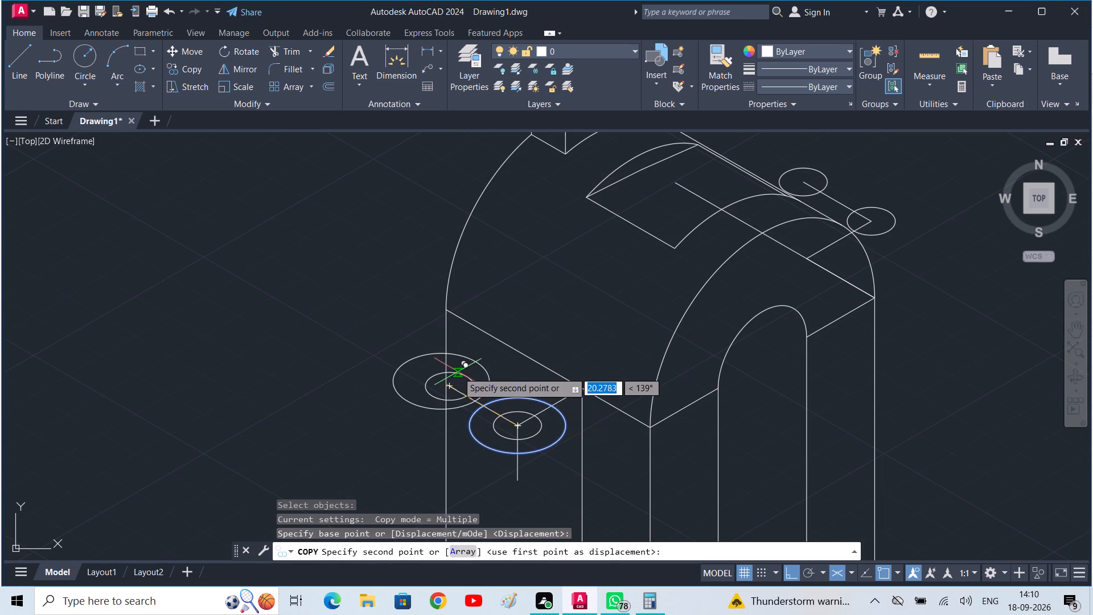
pyautogui.click(451, 386)
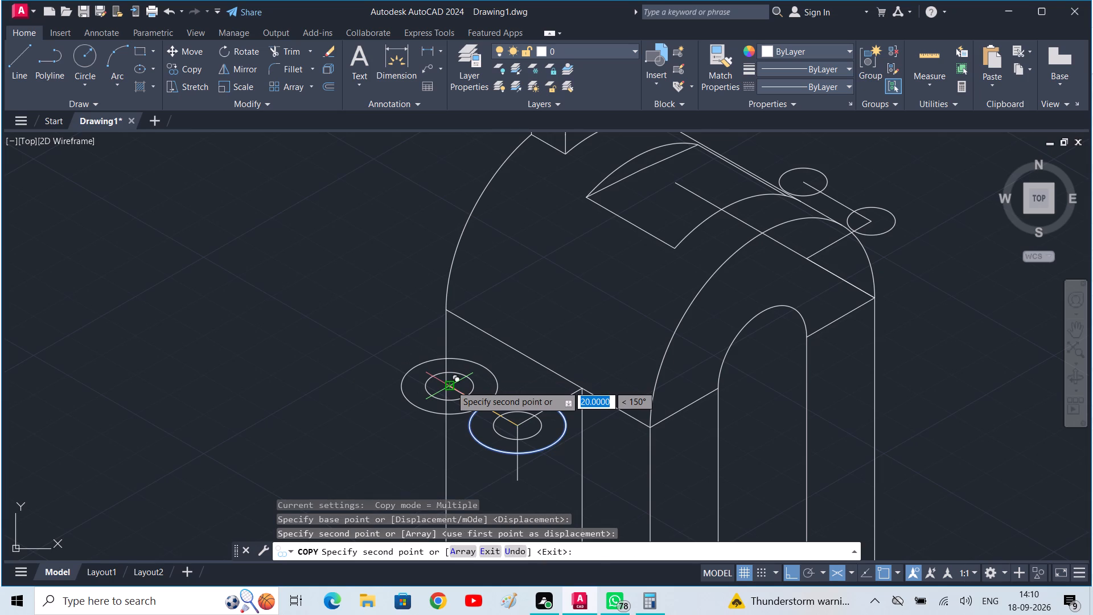
pyautogui.press('space')
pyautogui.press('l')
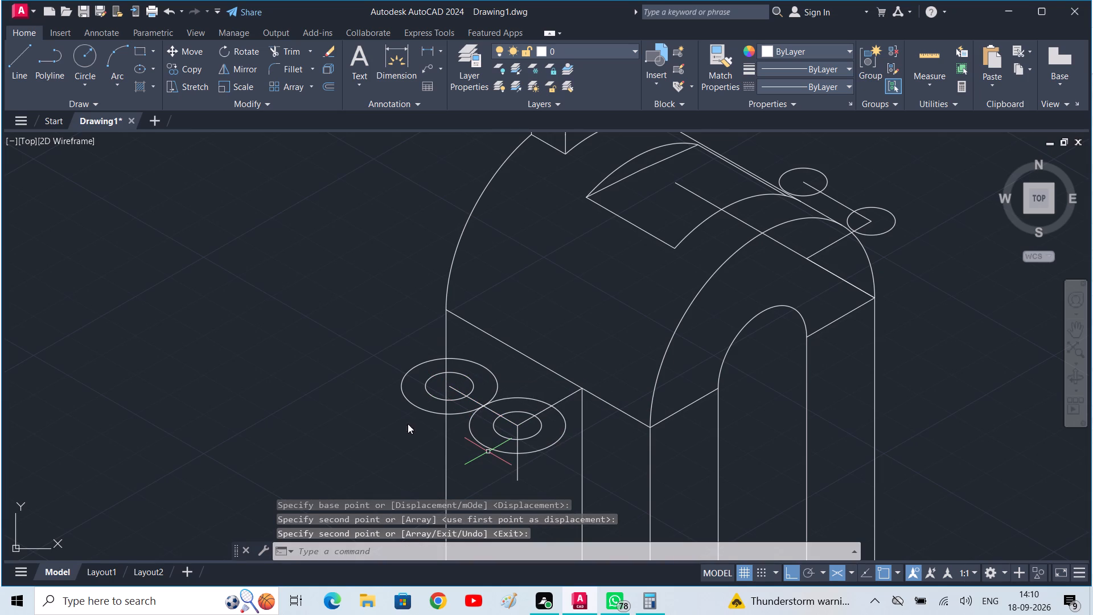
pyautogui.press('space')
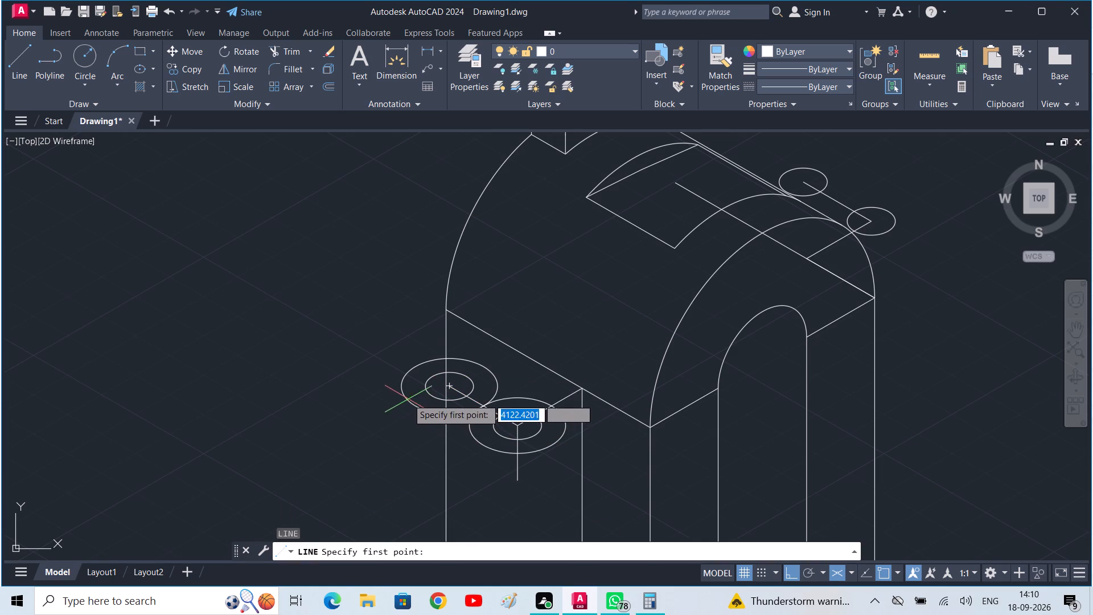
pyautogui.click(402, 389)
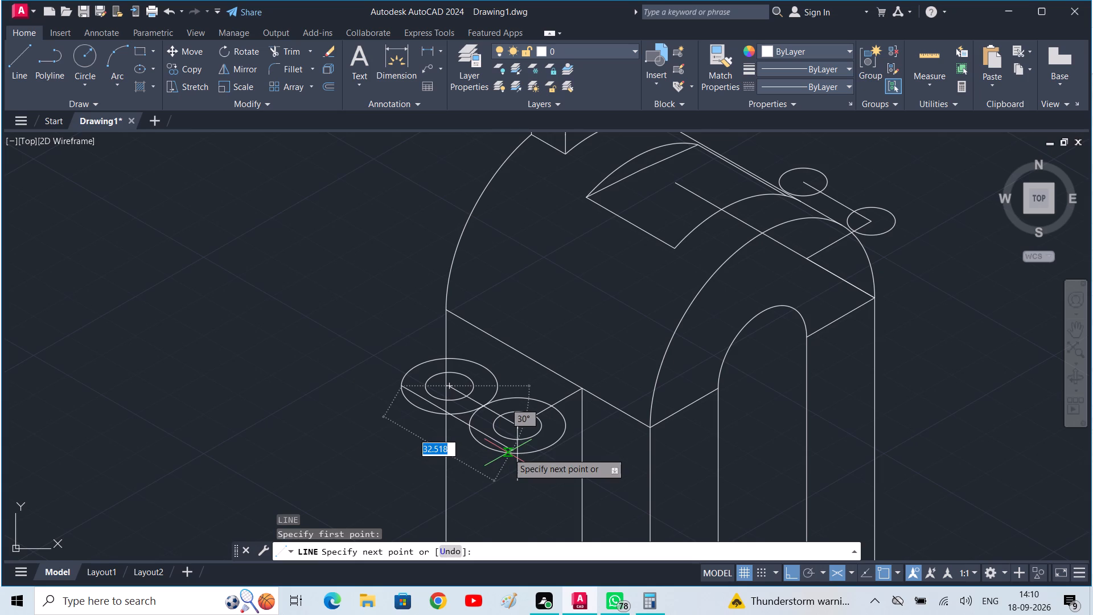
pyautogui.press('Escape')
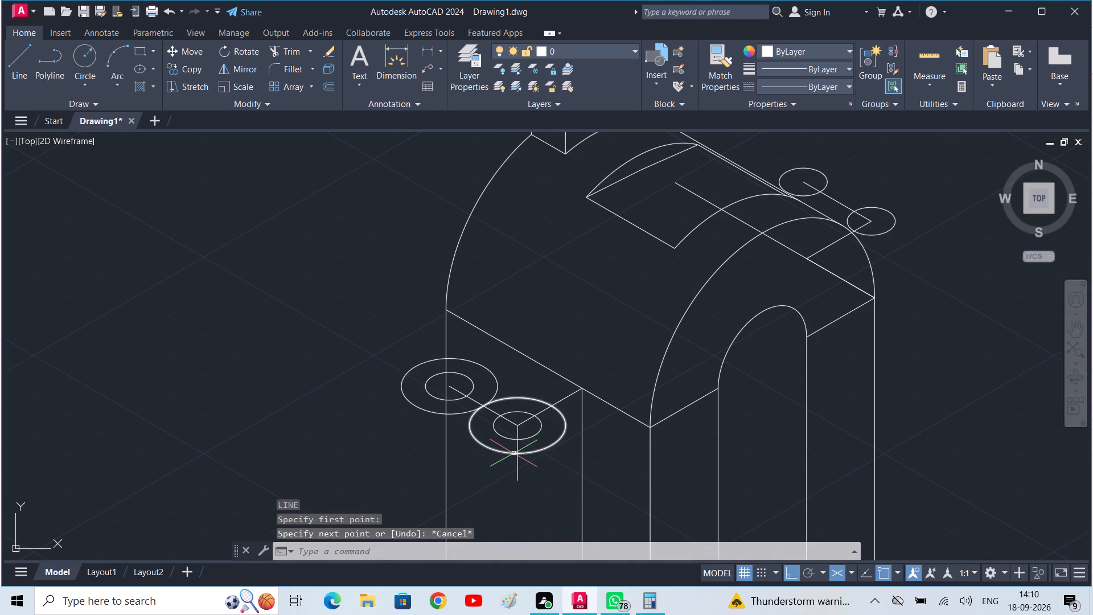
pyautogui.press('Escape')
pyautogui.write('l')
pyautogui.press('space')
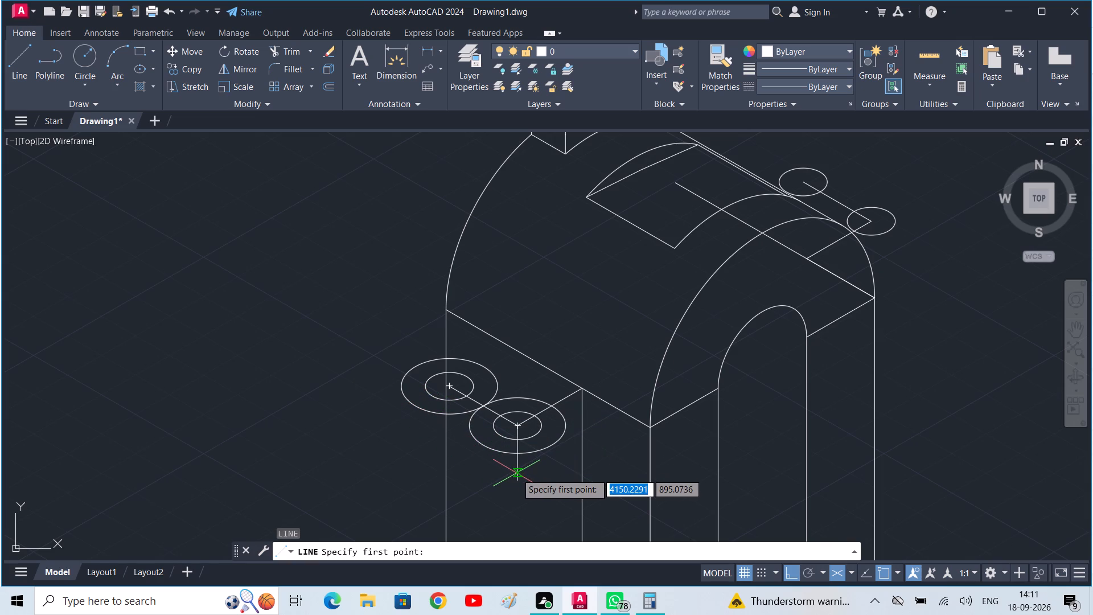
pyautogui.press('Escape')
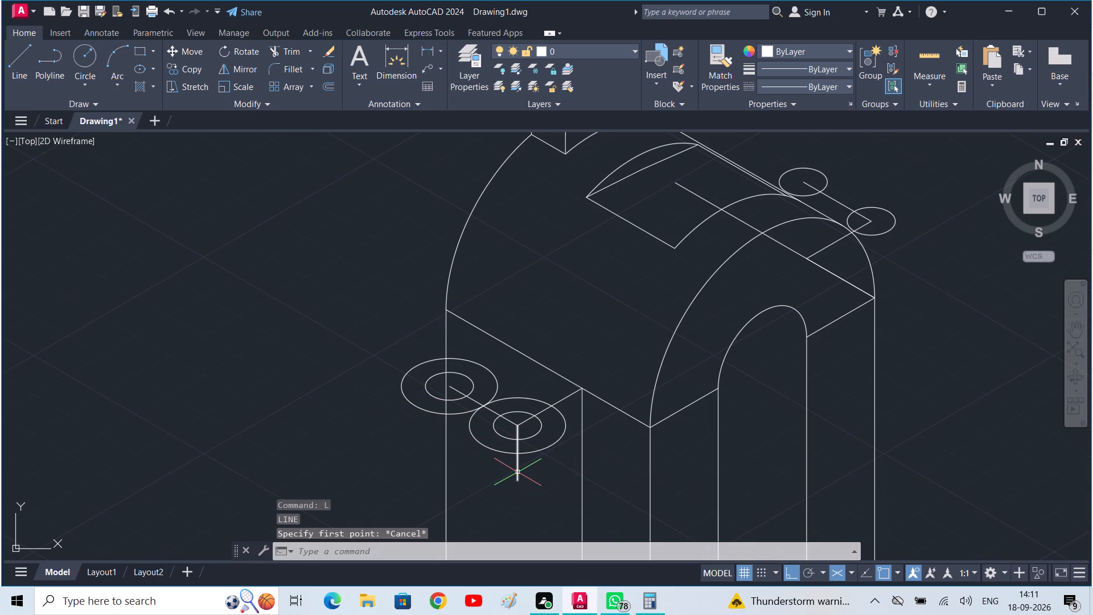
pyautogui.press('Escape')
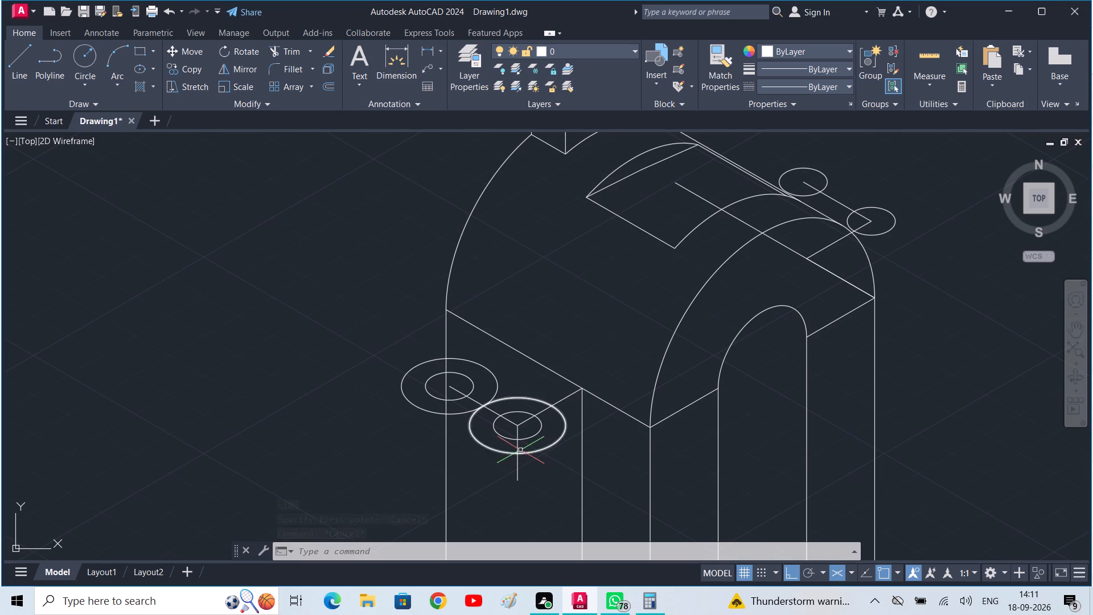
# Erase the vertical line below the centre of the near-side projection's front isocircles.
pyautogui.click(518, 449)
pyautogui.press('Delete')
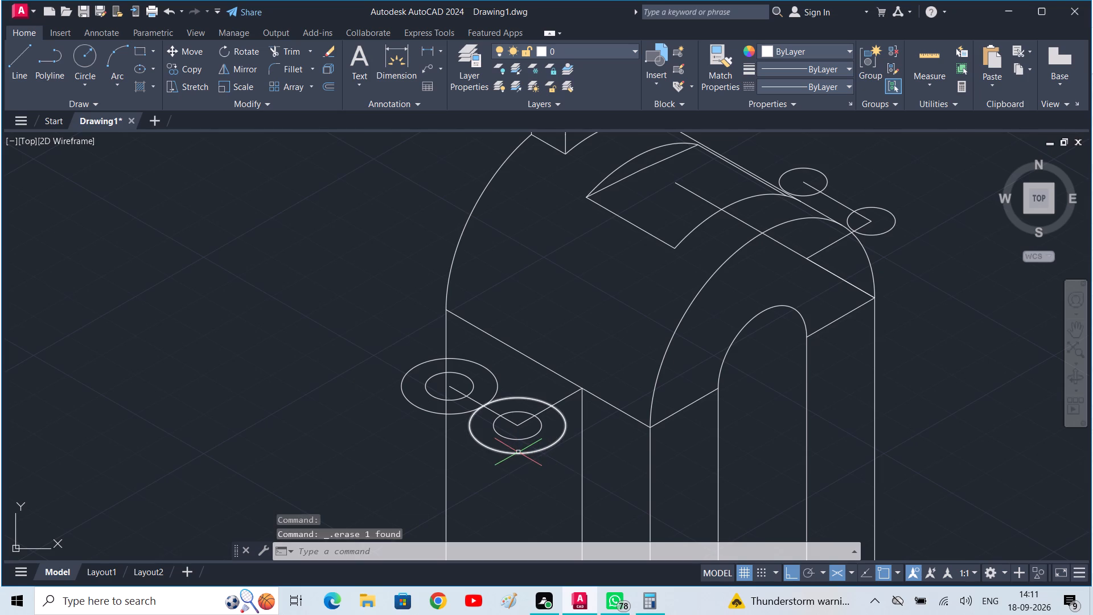
# From the centre of the near-side projection's front isocircles, draw a line 10 forward along the depth axis, continuing 14 vertically down.
pyautogui.write('l')
pyautogui.press('space')
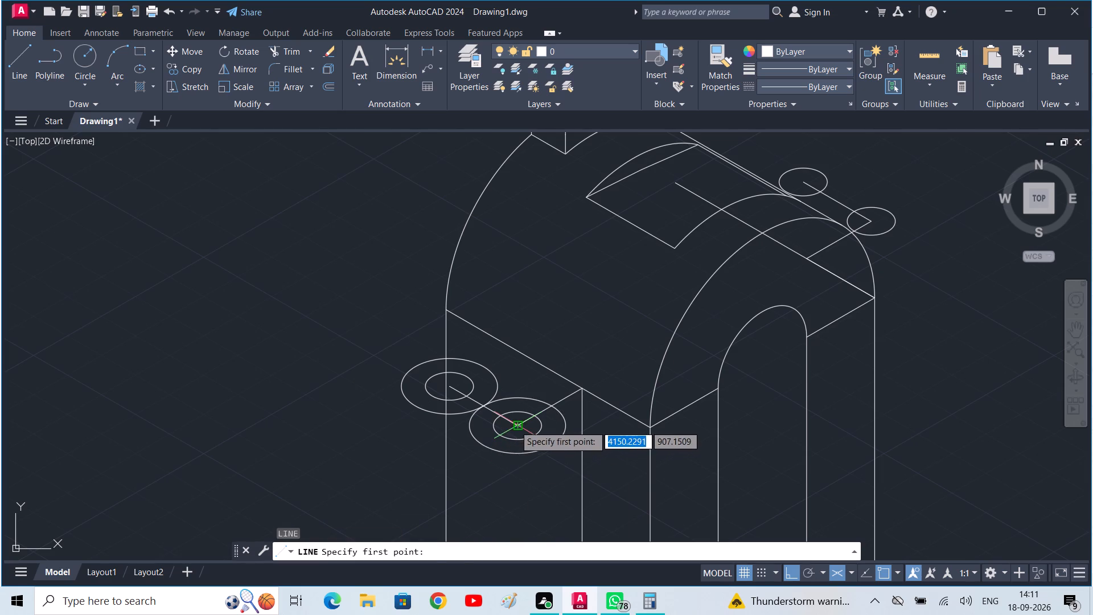
pyautogui.click(515, 425)
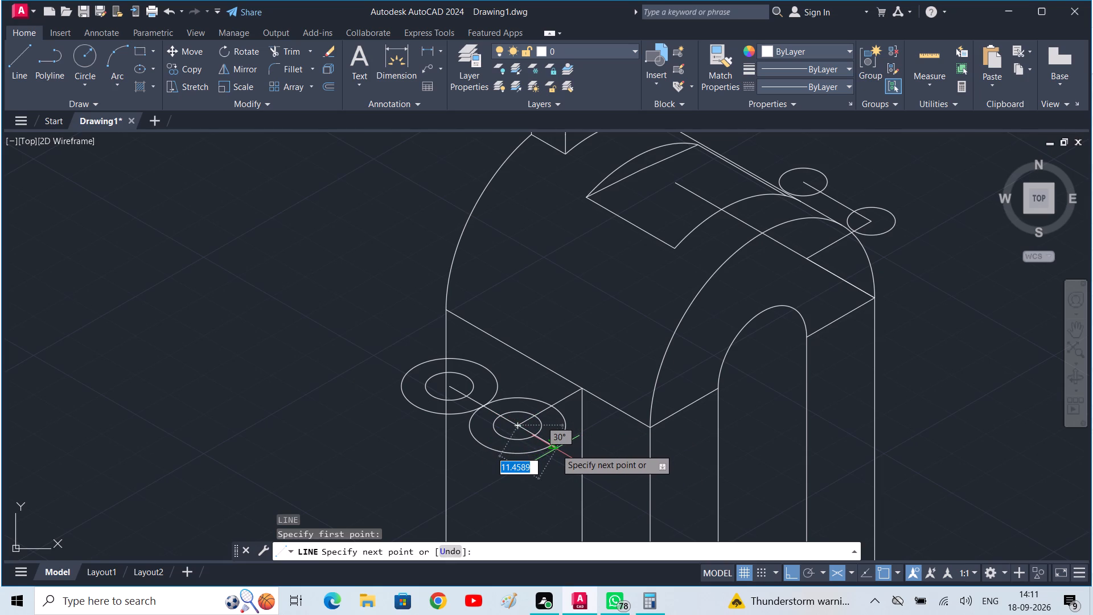
pyautogui.press('F5')
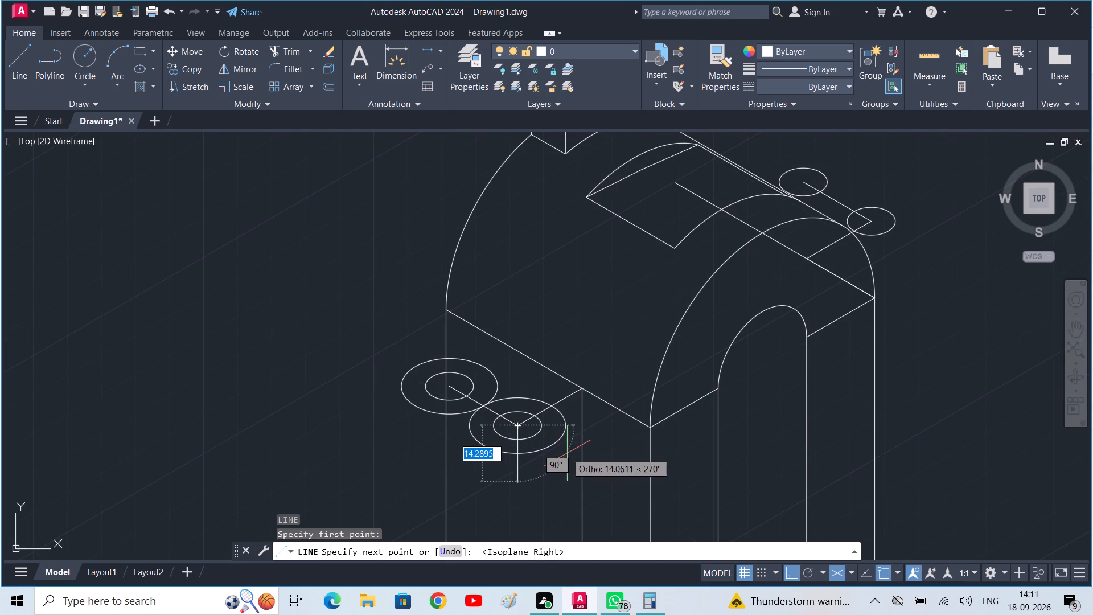
pyautogui.press('F5')
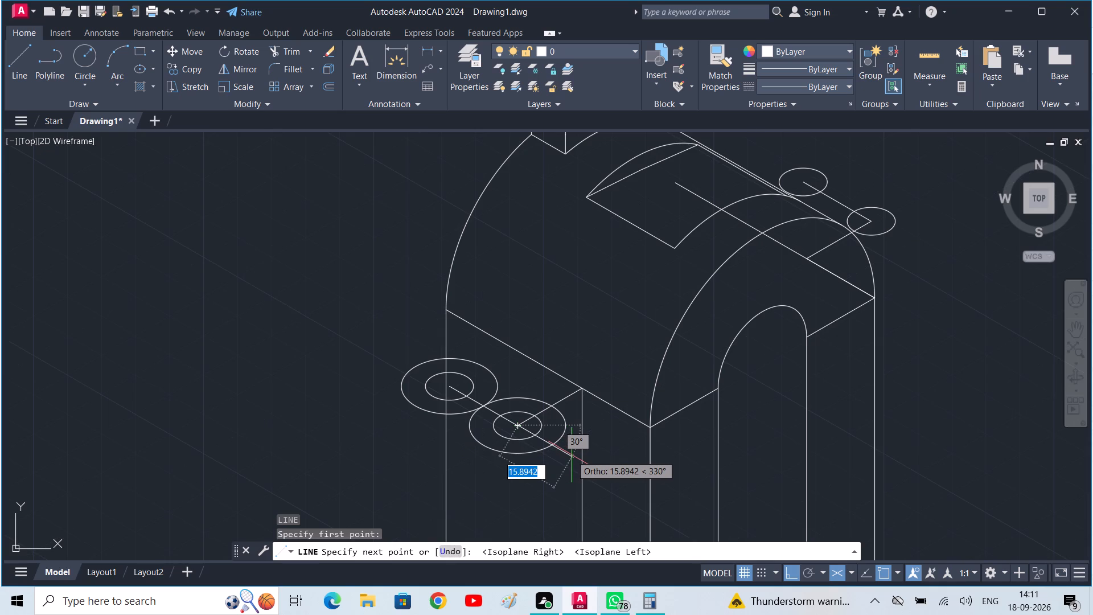
pyautogui.write('10')
pyautogui.press('Return')
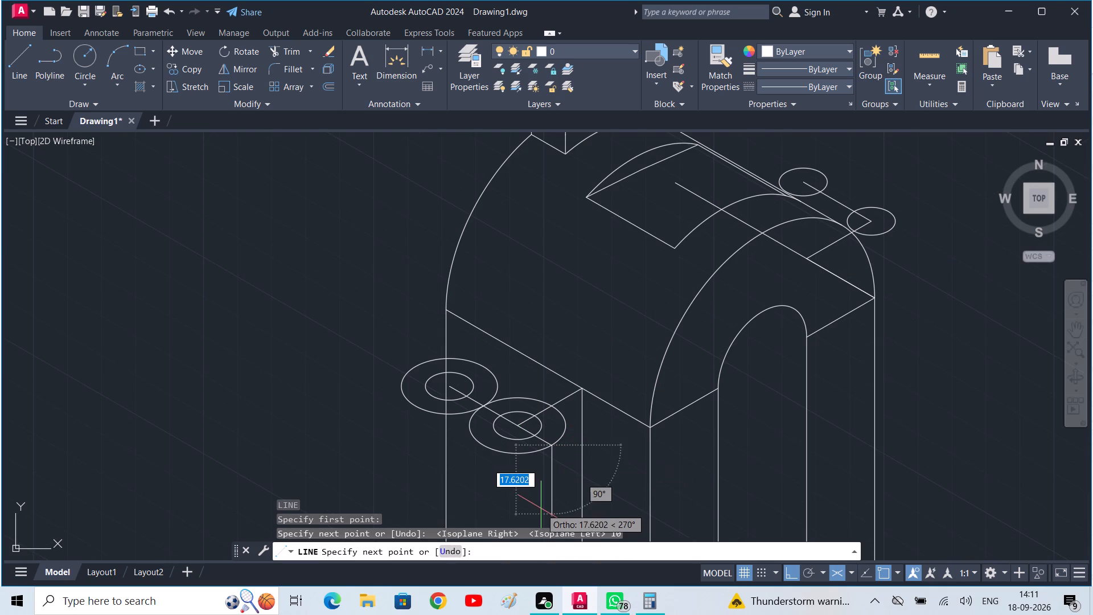
pyautogui.write('14')
pyautogui.press('Return')
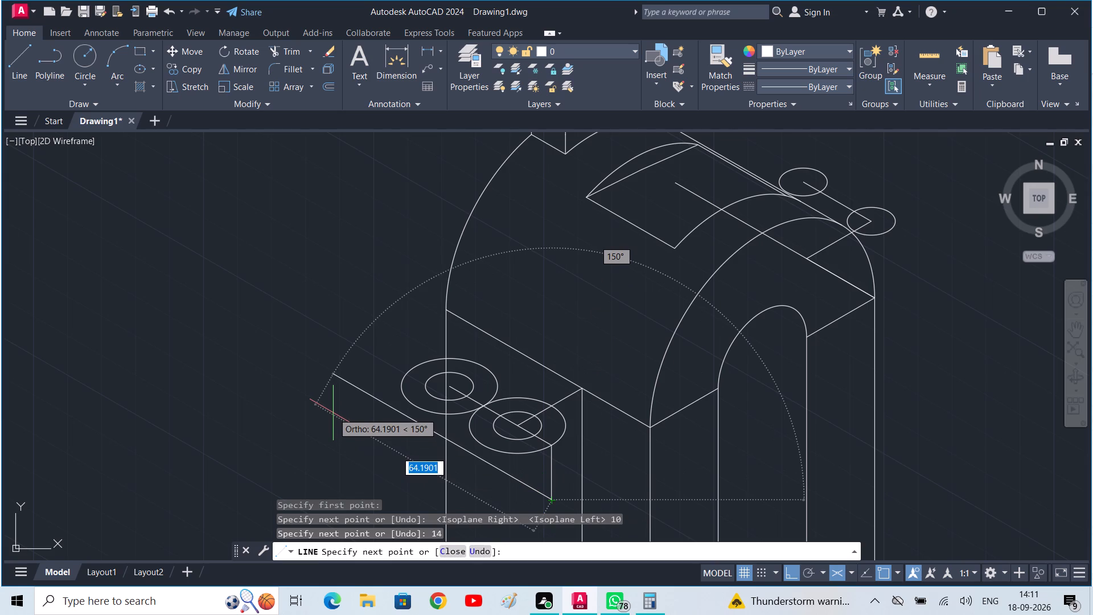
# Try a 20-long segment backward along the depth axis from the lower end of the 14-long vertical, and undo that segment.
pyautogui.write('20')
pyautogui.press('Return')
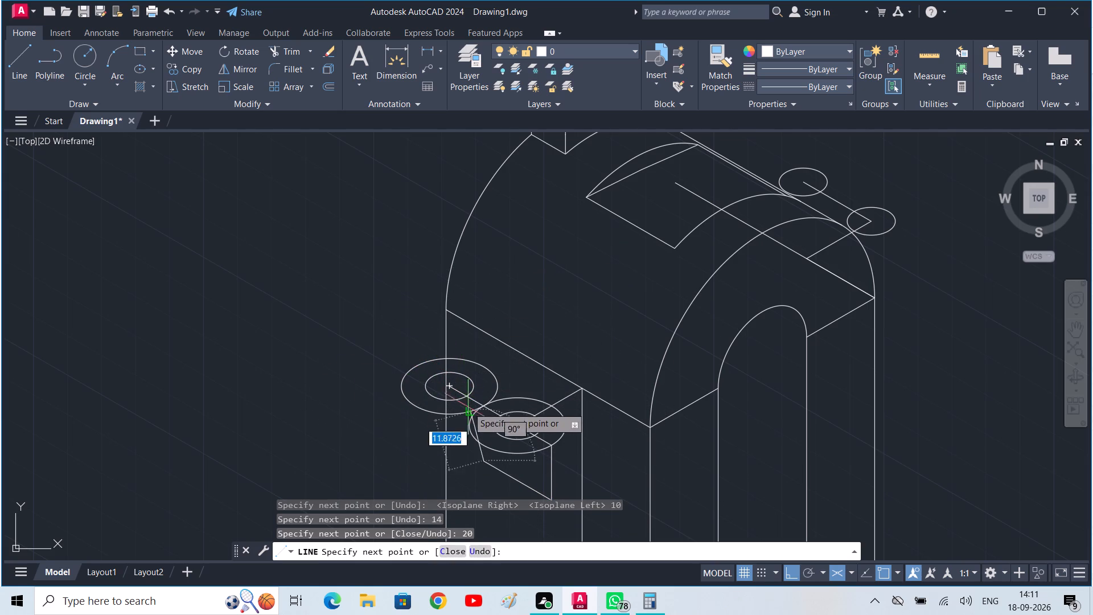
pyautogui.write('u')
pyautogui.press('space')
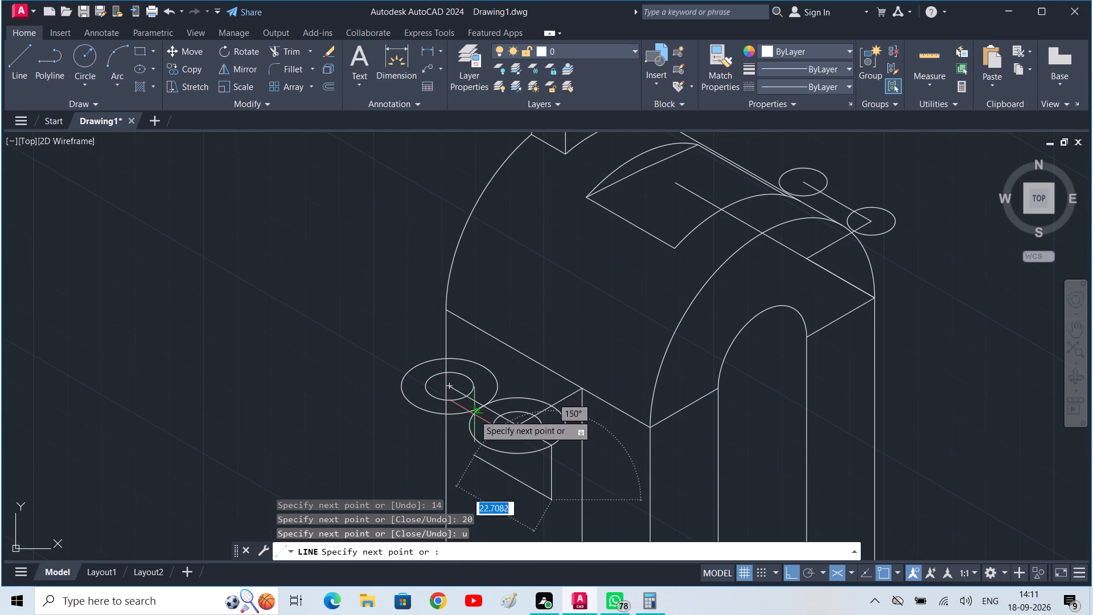
# Continue the outline 40 backward along the depth axis and 14 vertically up, ending the line there.
pyautogui.write('40')
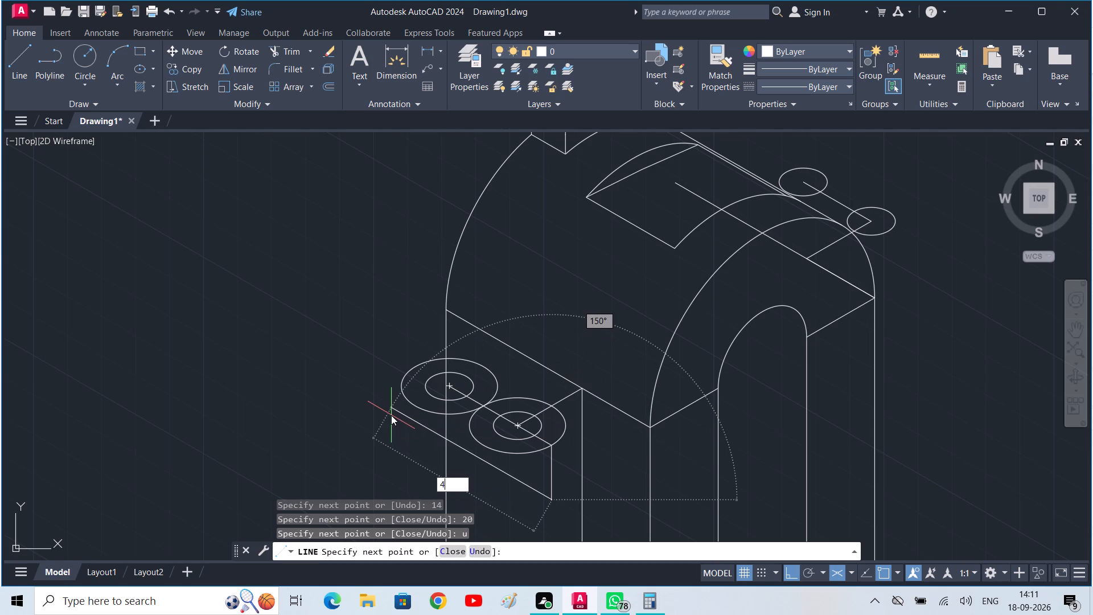
pyautogui.press('Return')
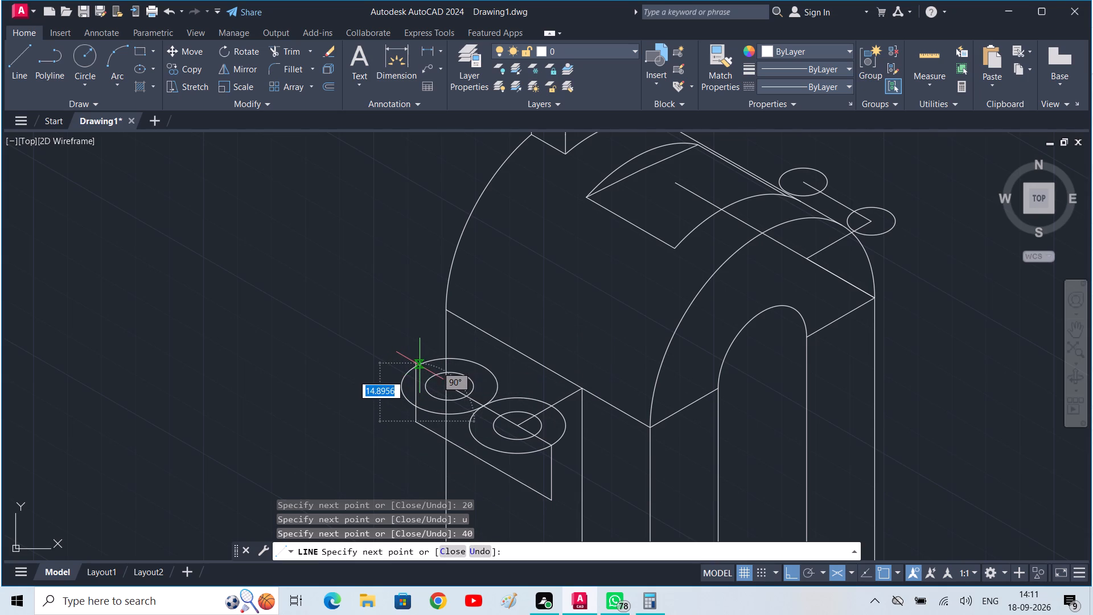
pyautogui.write('14')
pyautogui.press('Return')
pyautogui.press('space')
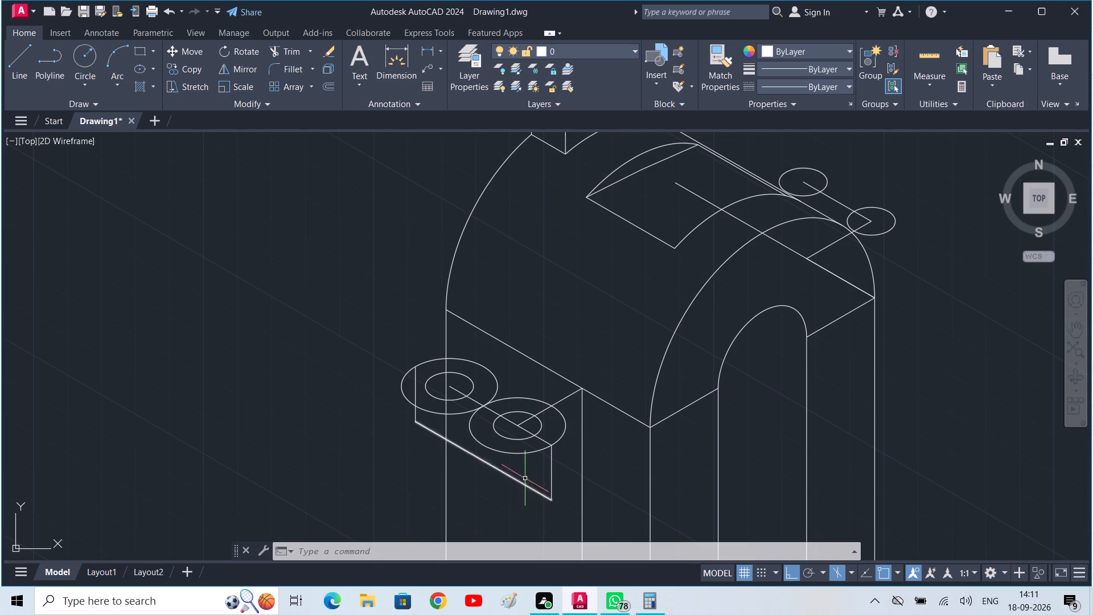
# Select the near-side projection's four isocircles along with the lines joining their centres and the body's edge.
pyautogui.moveTo(497, 373); pyautogui.dragTo(467, 388)
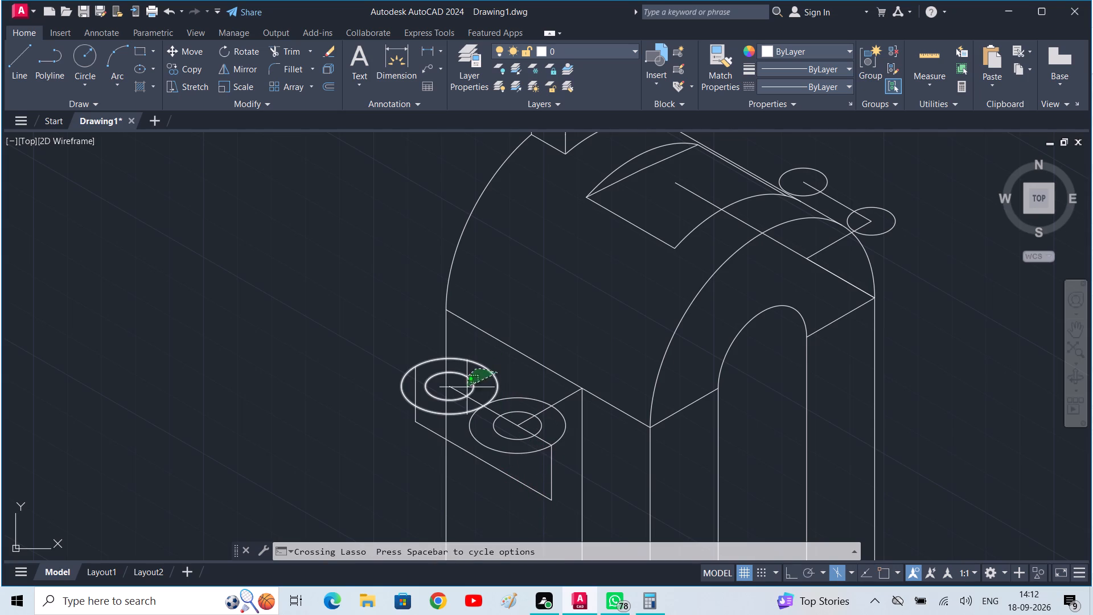
pyautogui.moveTo(467, 388); pyautogui.dragTo(541, 411)
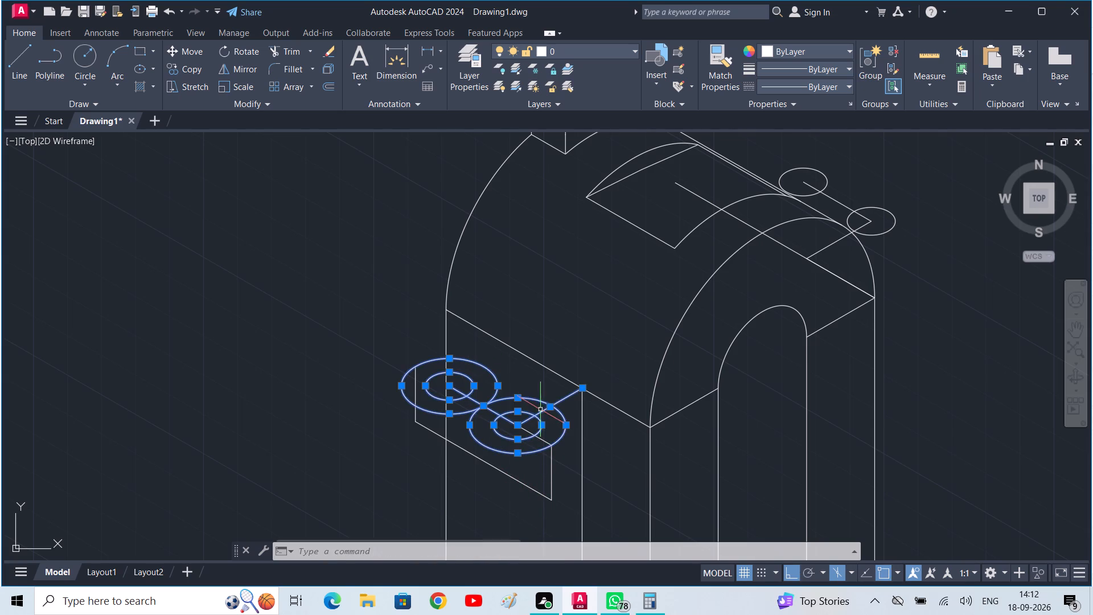
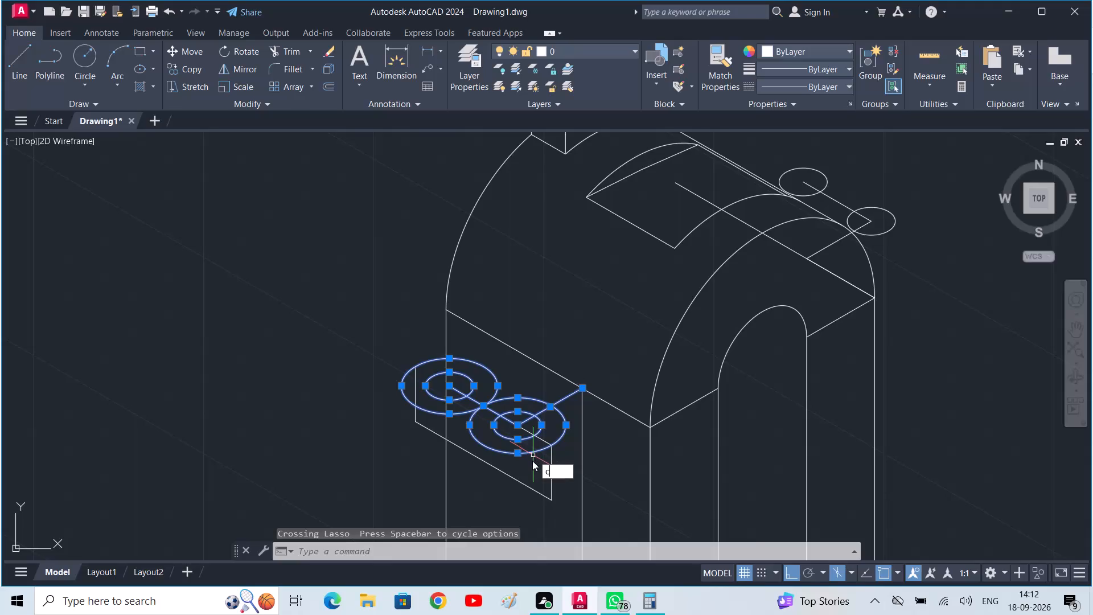
# Copy the selected isocircles and joining lines 14 vertically down from the front isocircles' centre.
pyautogui.press('o')
pyautogui.press('space')
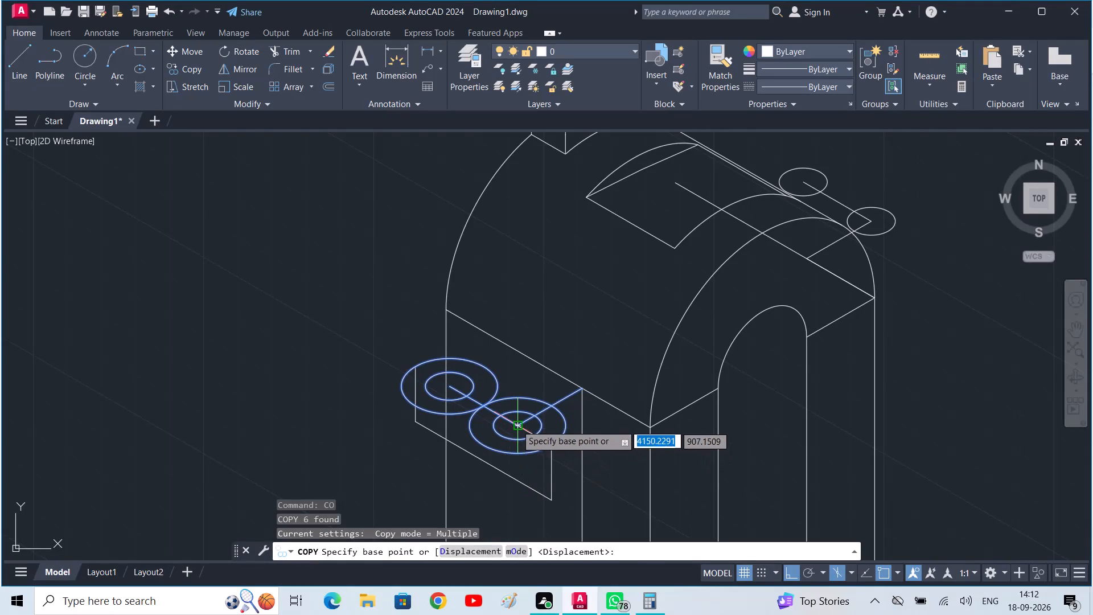
pyautogui.click(516, 424)
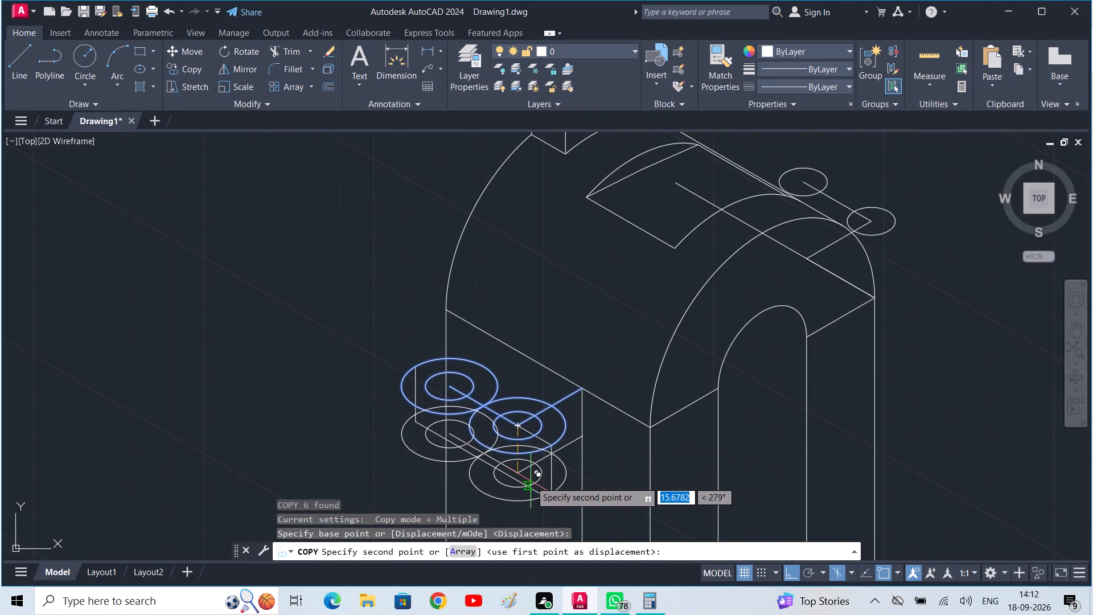
pyautogui.write('14')
pyautogui.press('Return')
pyautogui.press('space')
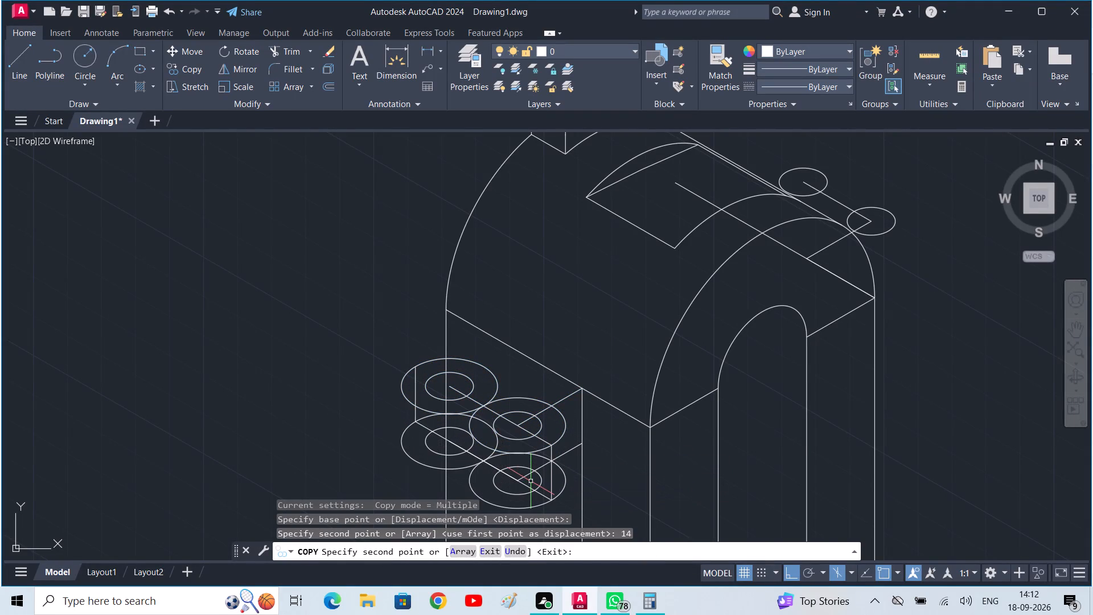
# Draw a vertical line joining the outermost side quadrants of the rear upper and lower radius 10 isocircles.
pyautogui.moveTo(531, 475); pyautogui.dragTo(502, 416, button='middle')
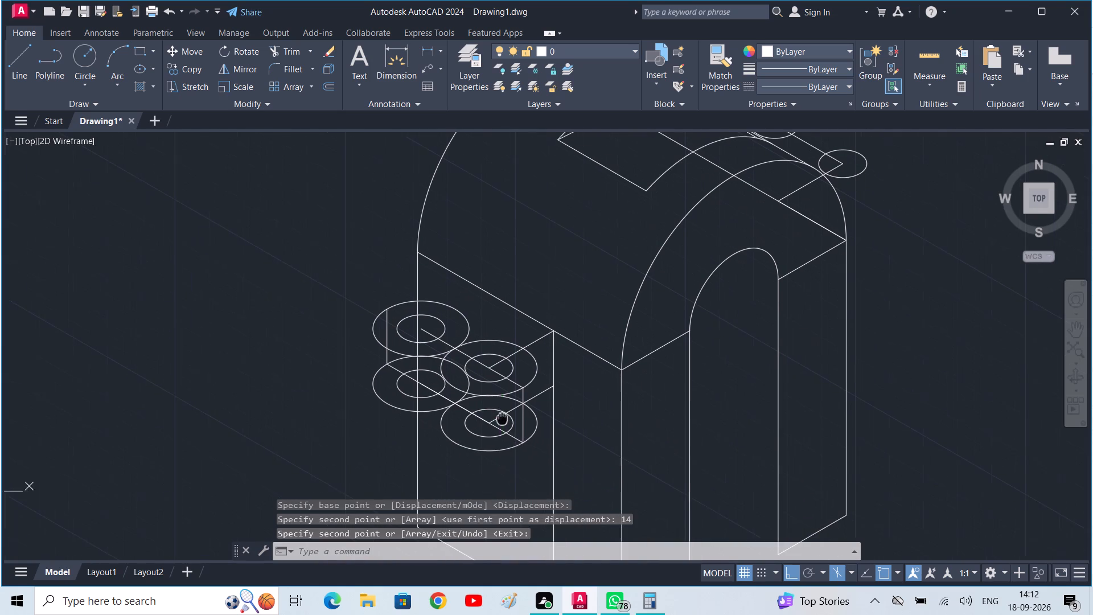
pyautogui.moveTo(502, 416); pyautogui.dragTo(500, 415, button='middle')
pyautogui.write('l')
pyautogui.press('space')
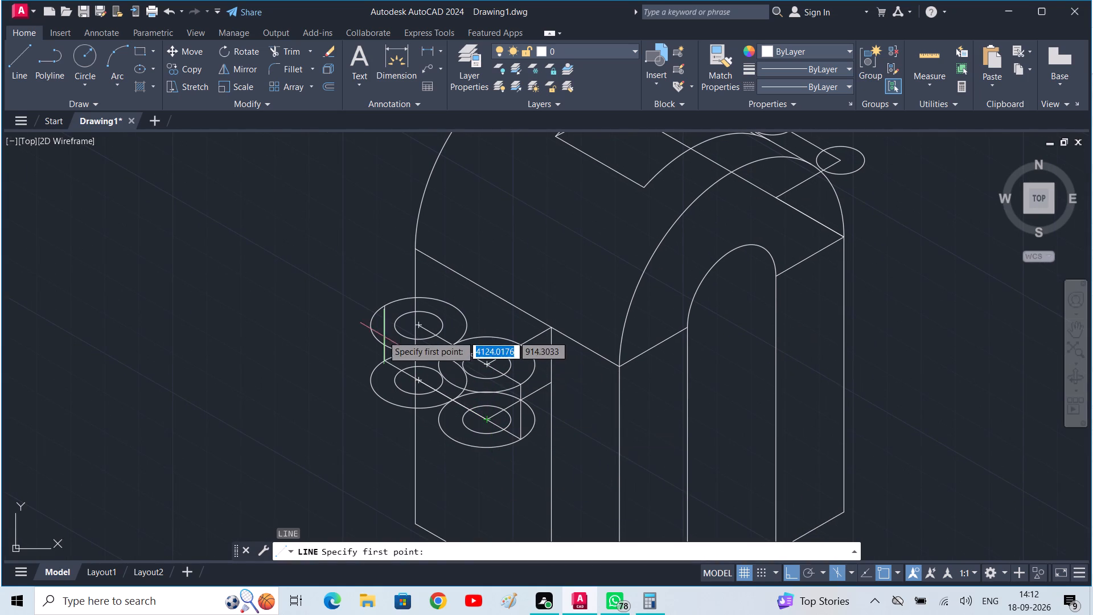
pyautogui.click(368, 326)
pyautogui.click(373, 384)
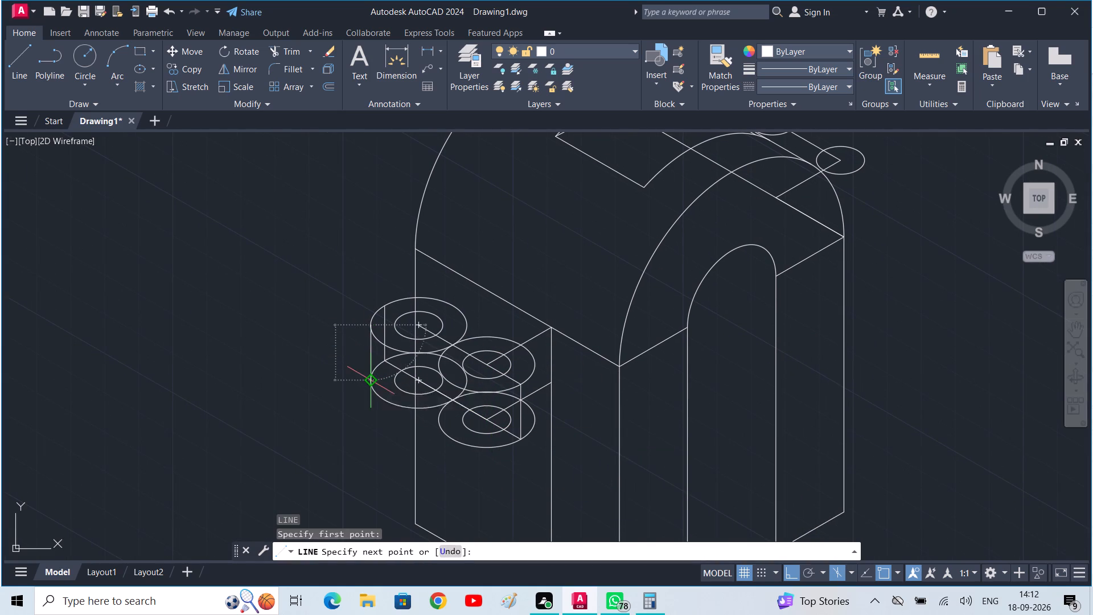
pyautogui.press('space')
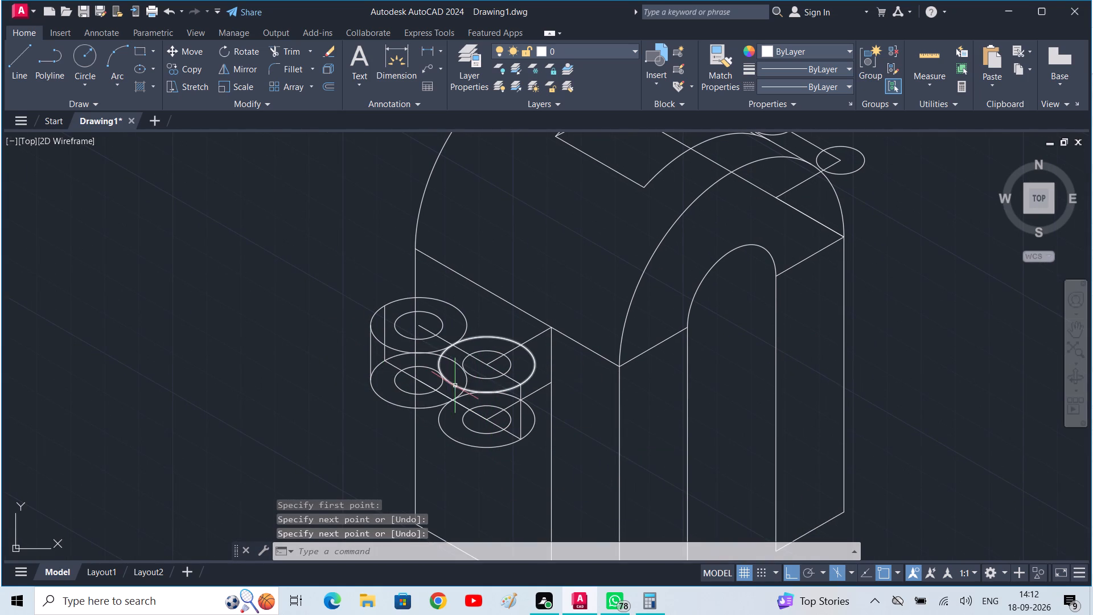
# Draw a vertical line between the bottom quadrants of the front upper and lower radius 10 isocircles.
pyautogui.press('space')
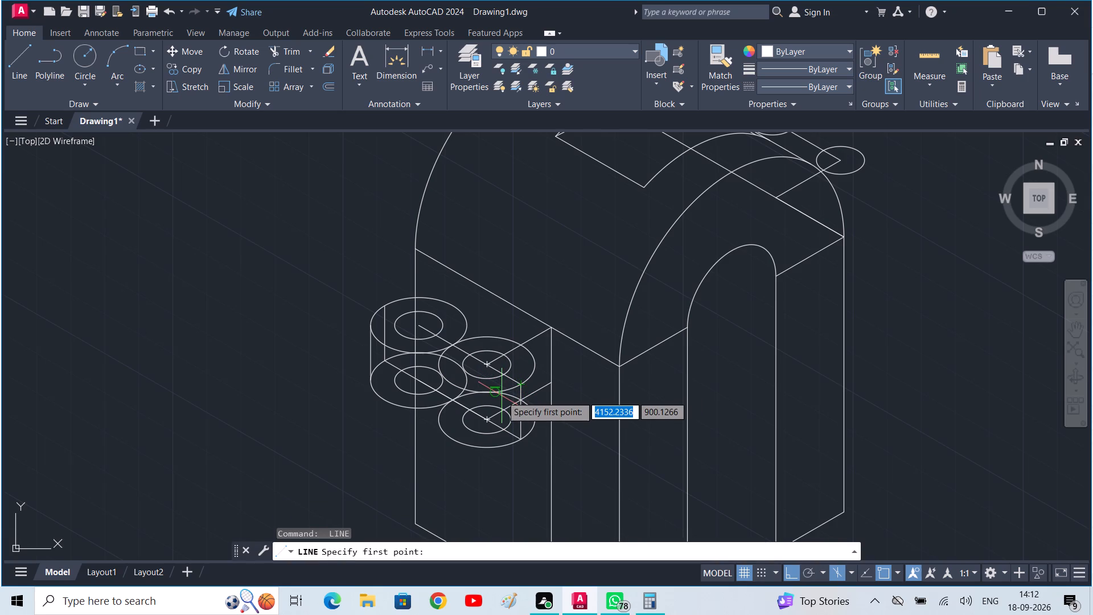
pyautogui.click(487, 398)
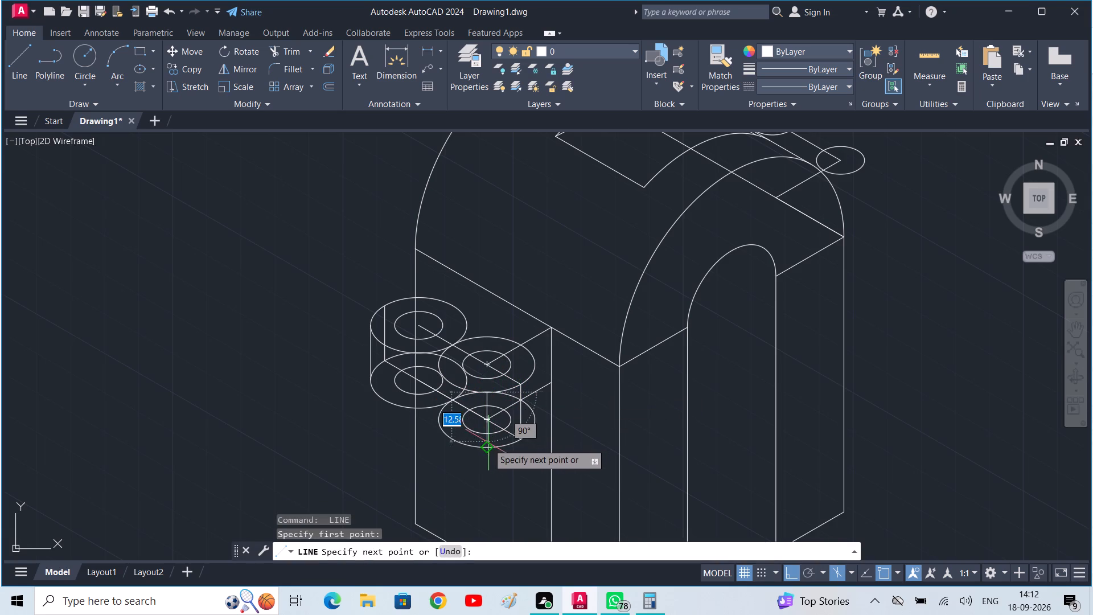
pyautogui.click(488, 444)
pyautogui.press('space')
# Erase the projection's two 14-high verticals, its lower 40-long depth line and the line joining the lower isocircle centres.
pyautogui.click(520, 410)
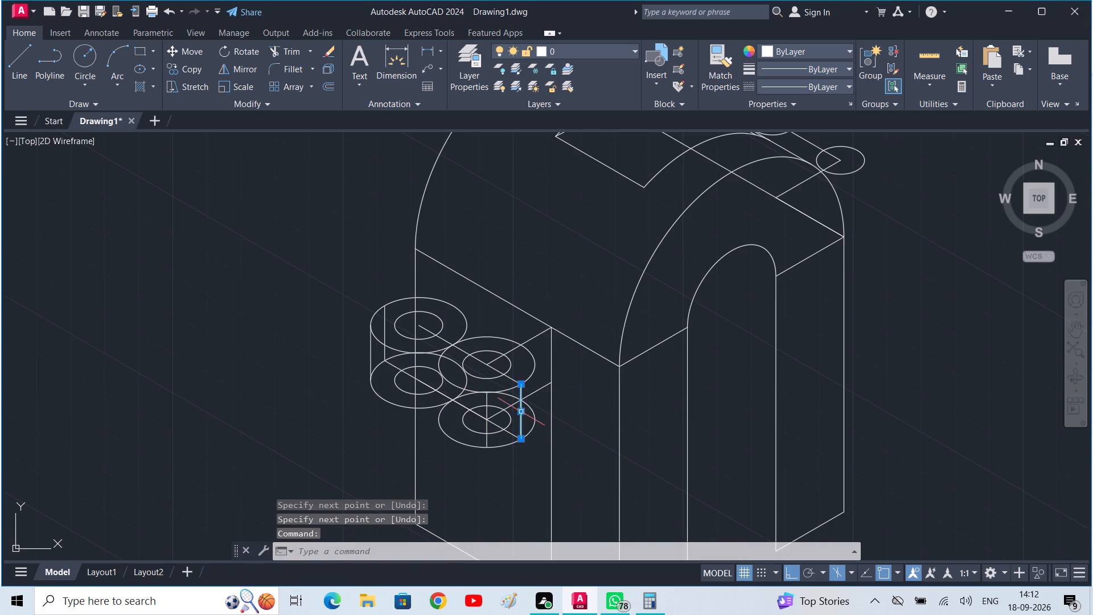
pyautogui.click(465, 408)
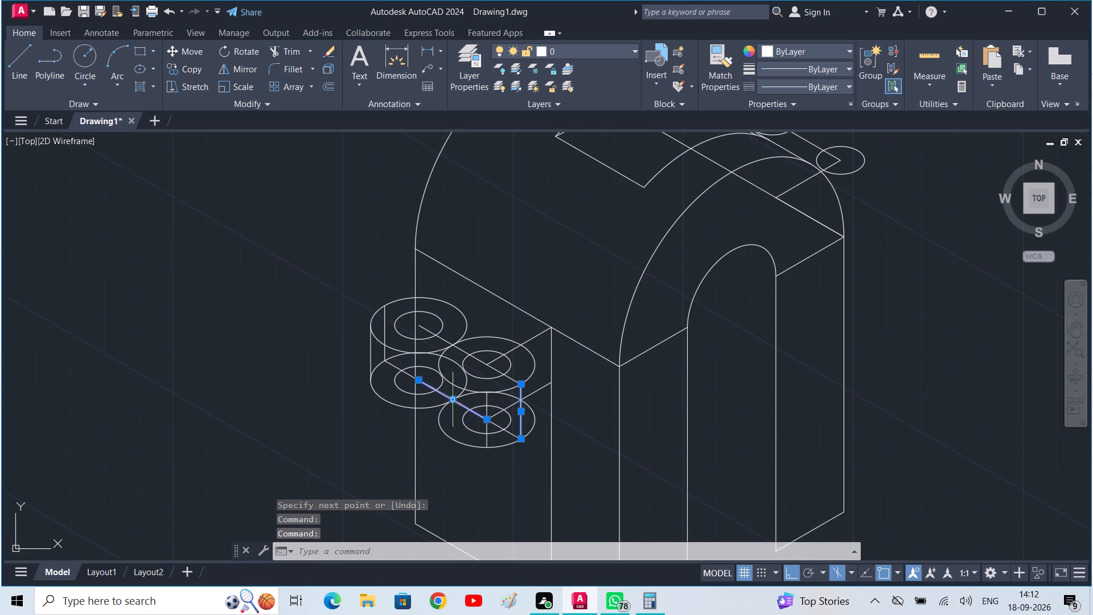
pyautogui.click(397, 367)
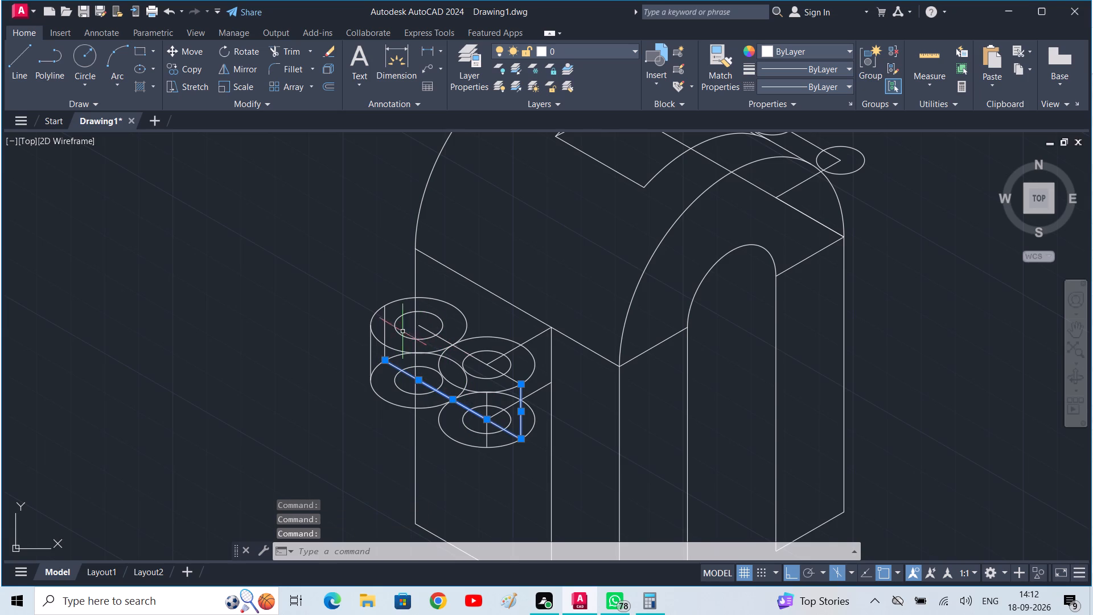
pyautogui.click(383, 327)
pyautogui.press('Delete')
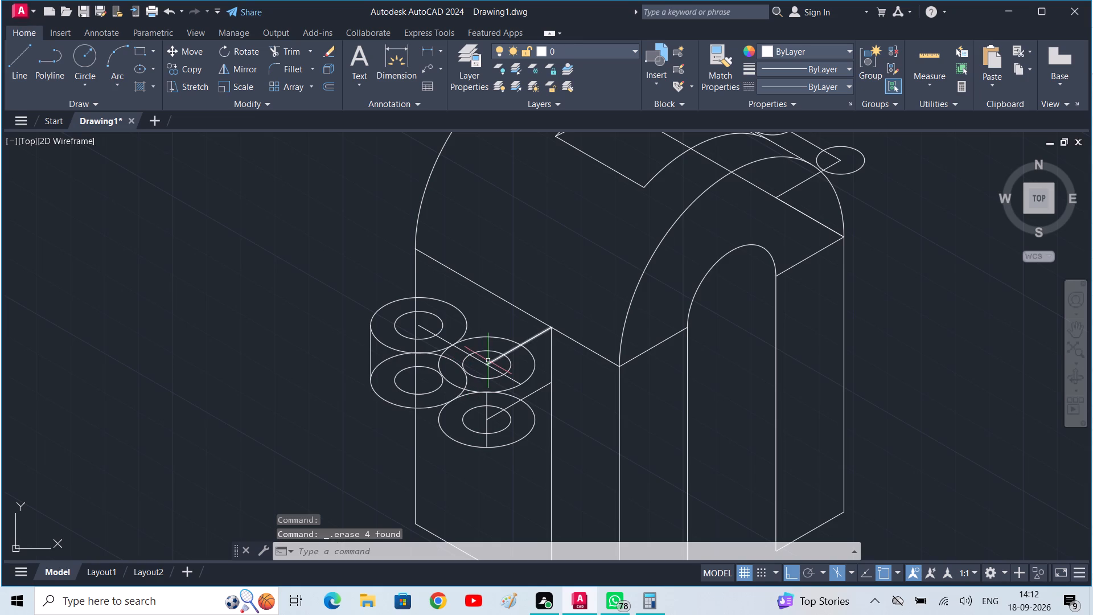
# Erase the upper centre lines of the near-side projection and the lower line from the front centre to the body.
pyautogui.click(487, 361)
pyautogui.click(496, 373)
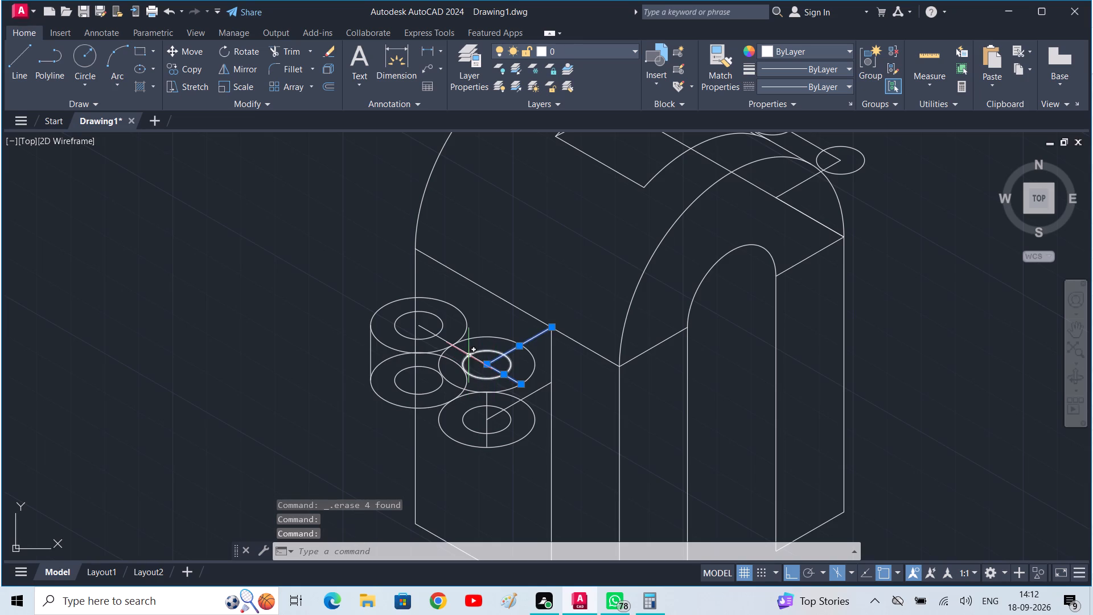
pyautogui.click(465, 351)
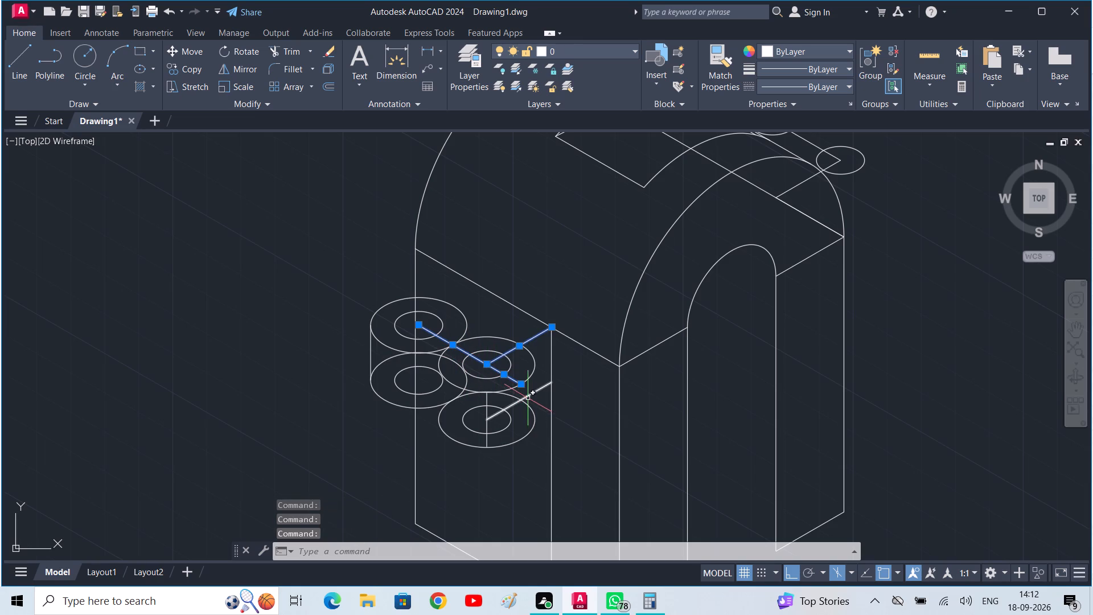
pyautogui.click(527, 397)
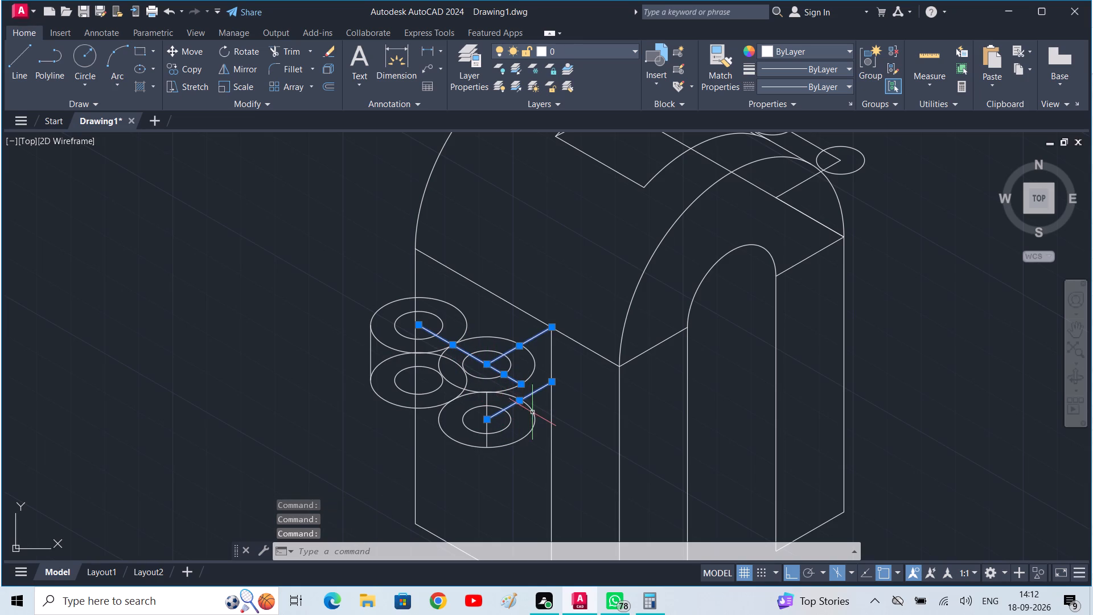
pyautogui.press('Delete')
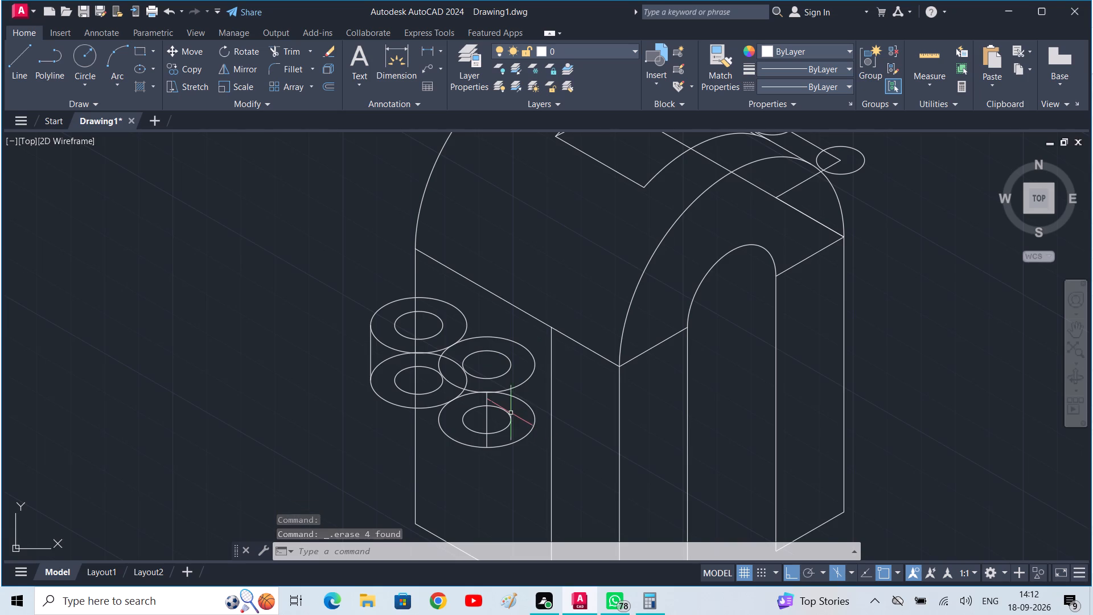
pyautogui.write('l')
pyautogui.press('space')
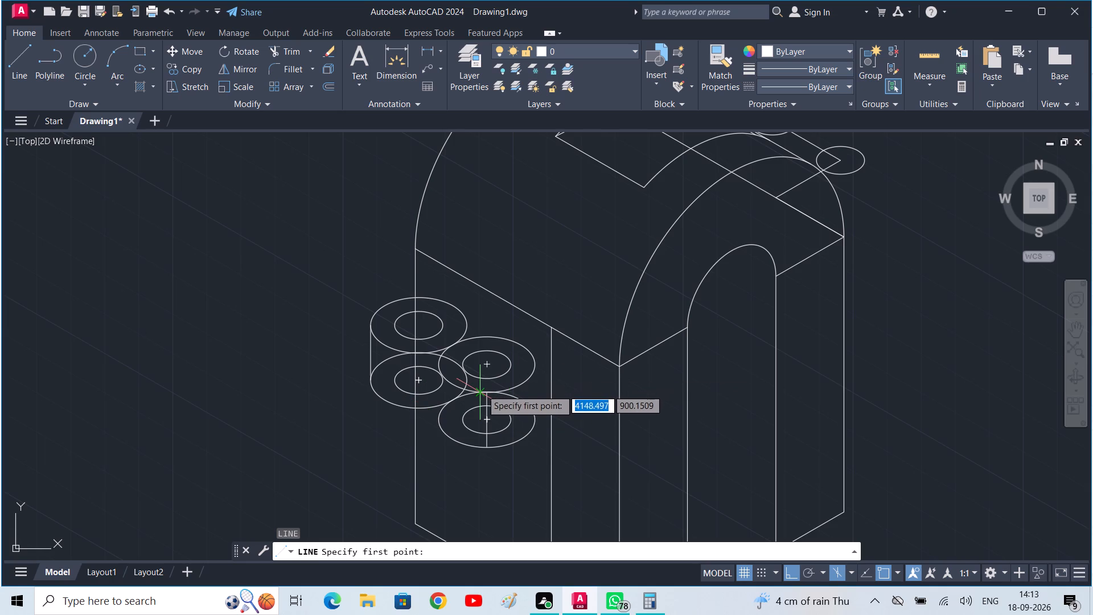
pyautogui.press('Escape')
# Trim away the rear lower inner isocircle, half of the front lower inner one, and the rear lower outer isocircle's overlapping arcs.
pyautogui.press('t')
pyautogui.write('r')
pyautogui.press('space')
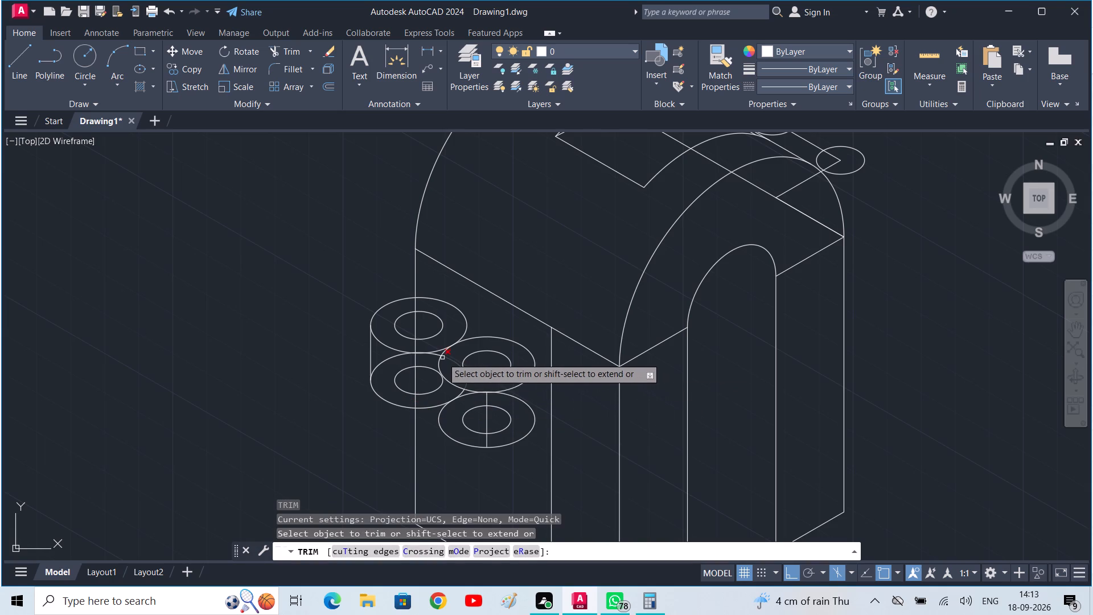
pyautogui.scroll(2, 427, 362)
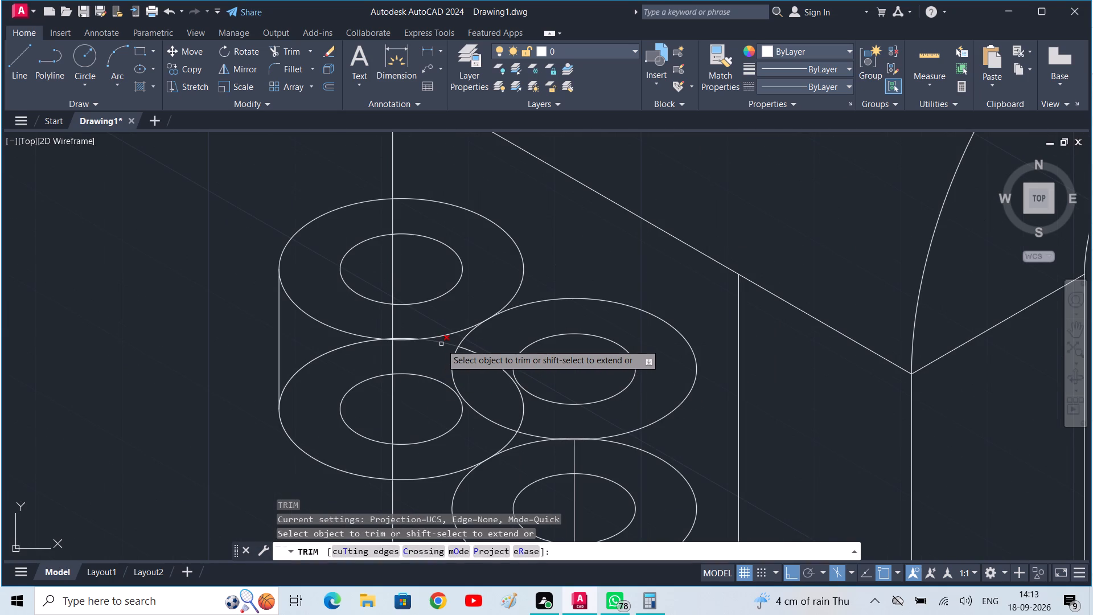
pyautogui.click(442, 344)
pyautogui.moveTo(430, 369); pyautogui.dragTo(432, 445)
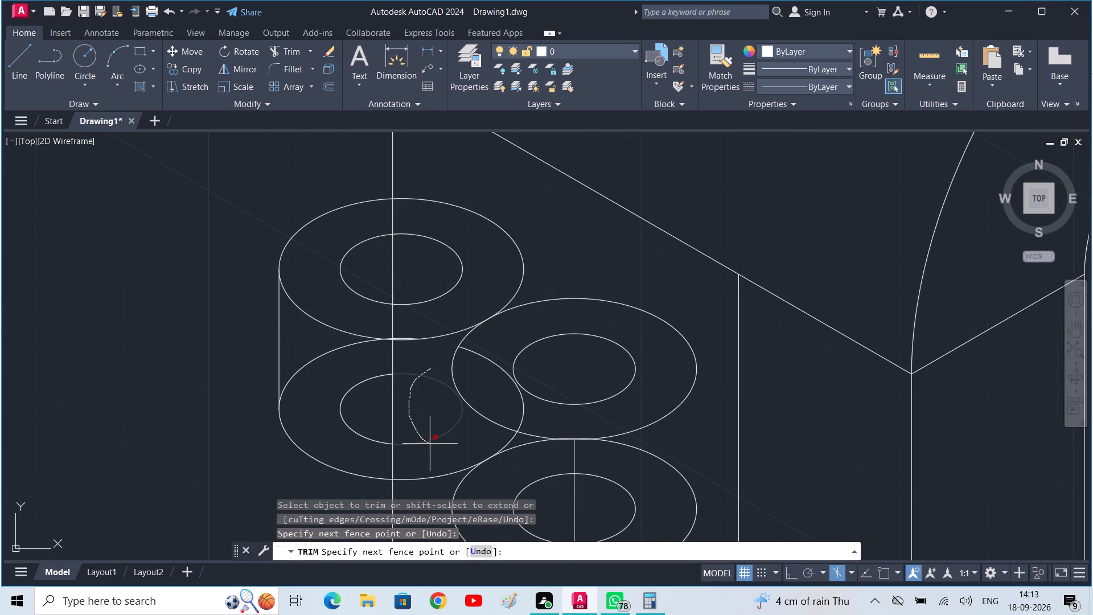
pyautogui.moveTo(432, 445); pyautogui.dragTo(454, 448)
pyautogui.moveTo(494, 354); pyautogui.dragTo(486, 371)
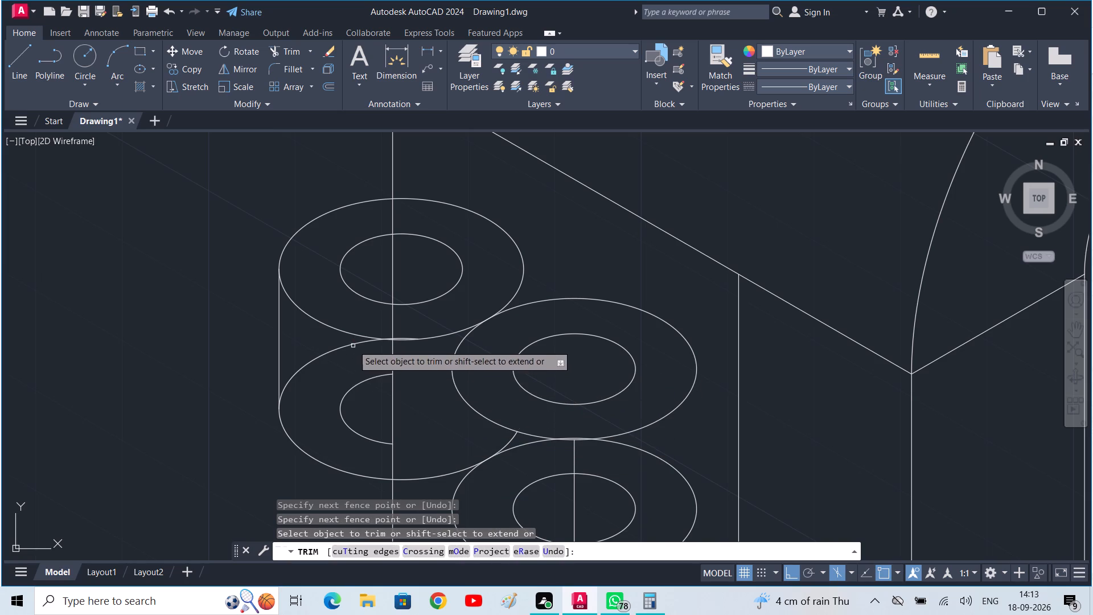
pyautogui.moveTo(363, 372); pyautogui.dragTo(368, 419)
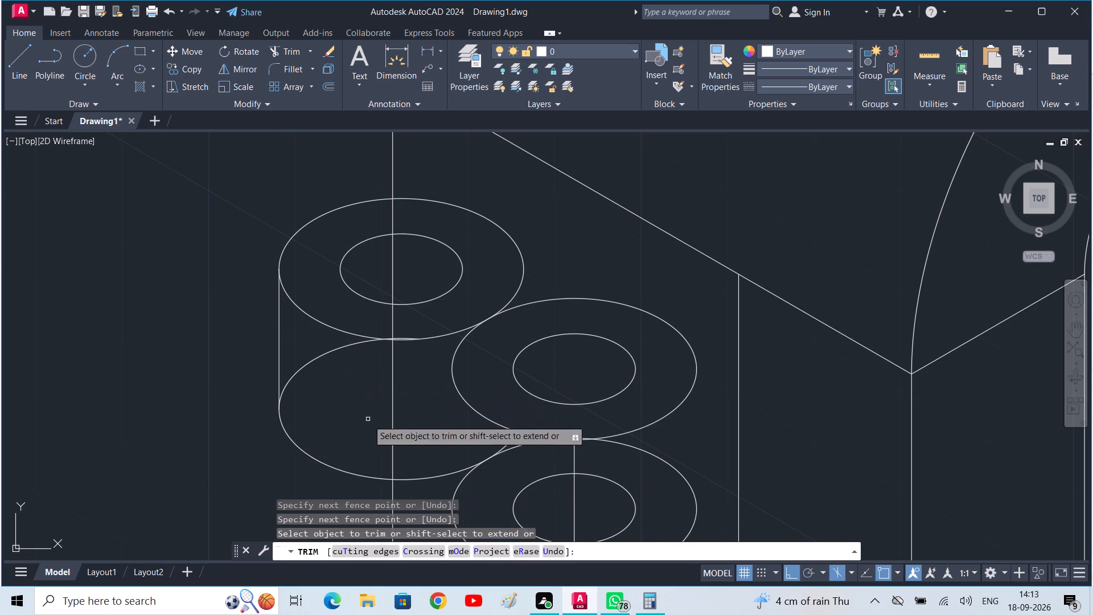
pyautogui.moveTo(554, 466); pyautogui.dragTo(549, 506)
pyautogui.moveTo(545, 502); pyautogui.dragTo(573, 415, button='middle')
pyautogui.moveTo(530, 365); pyautogui.dragTo(524, 371)
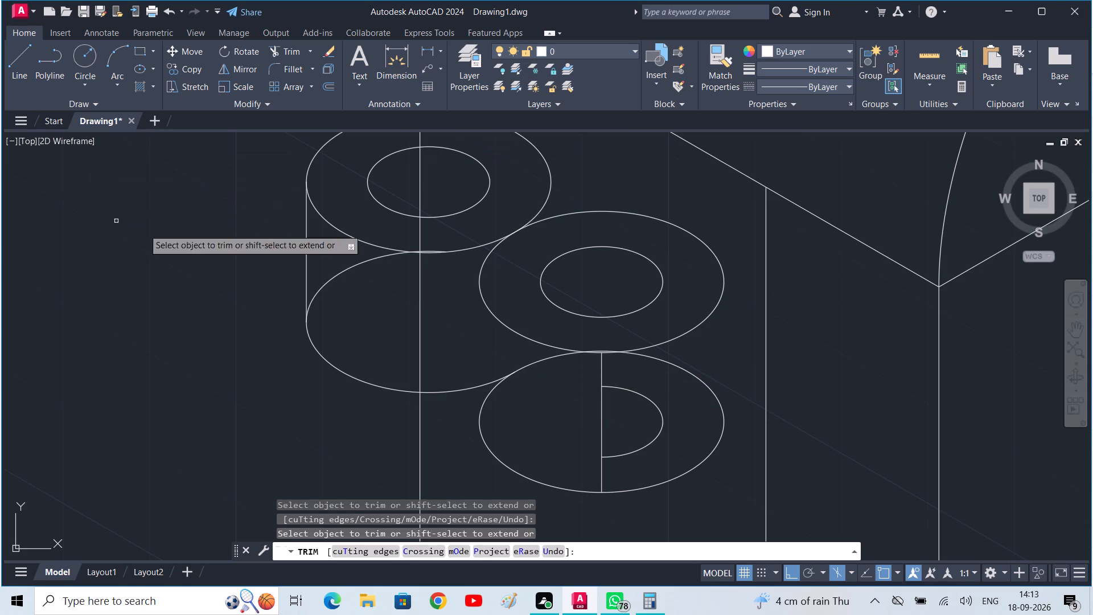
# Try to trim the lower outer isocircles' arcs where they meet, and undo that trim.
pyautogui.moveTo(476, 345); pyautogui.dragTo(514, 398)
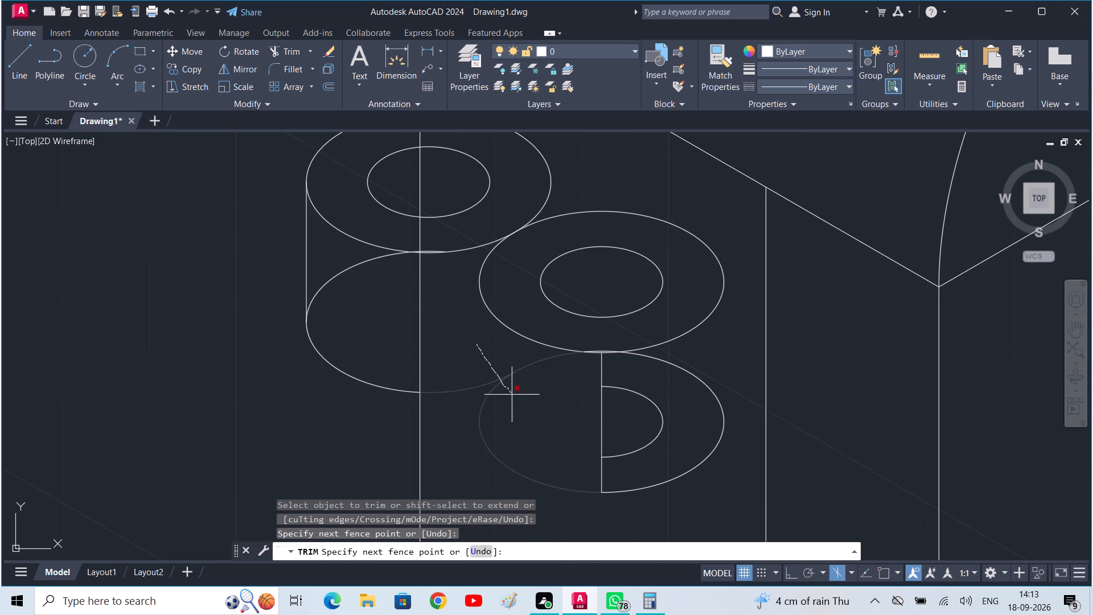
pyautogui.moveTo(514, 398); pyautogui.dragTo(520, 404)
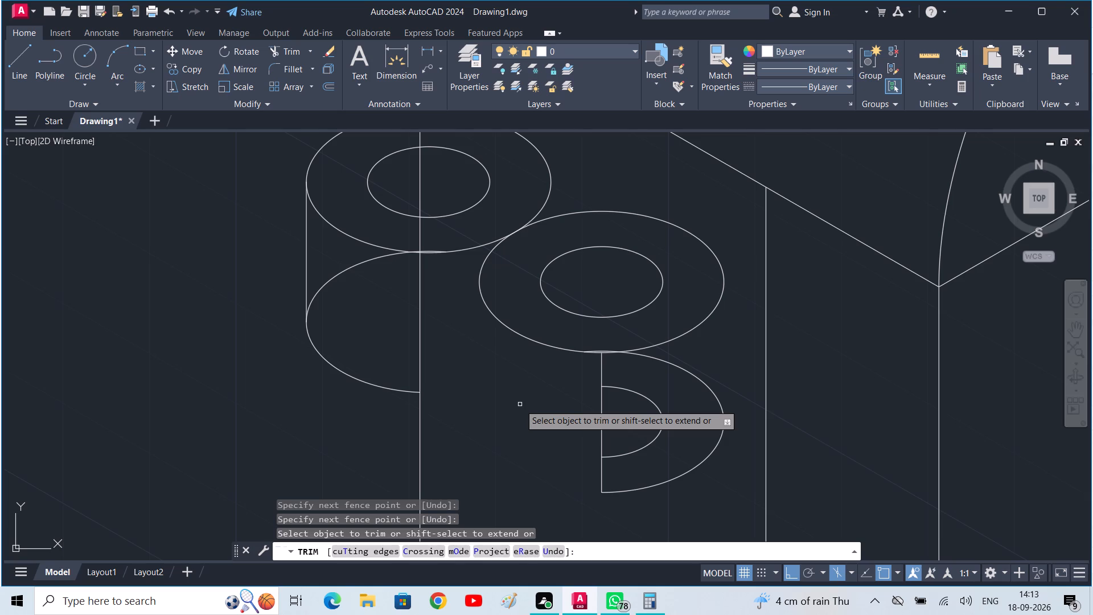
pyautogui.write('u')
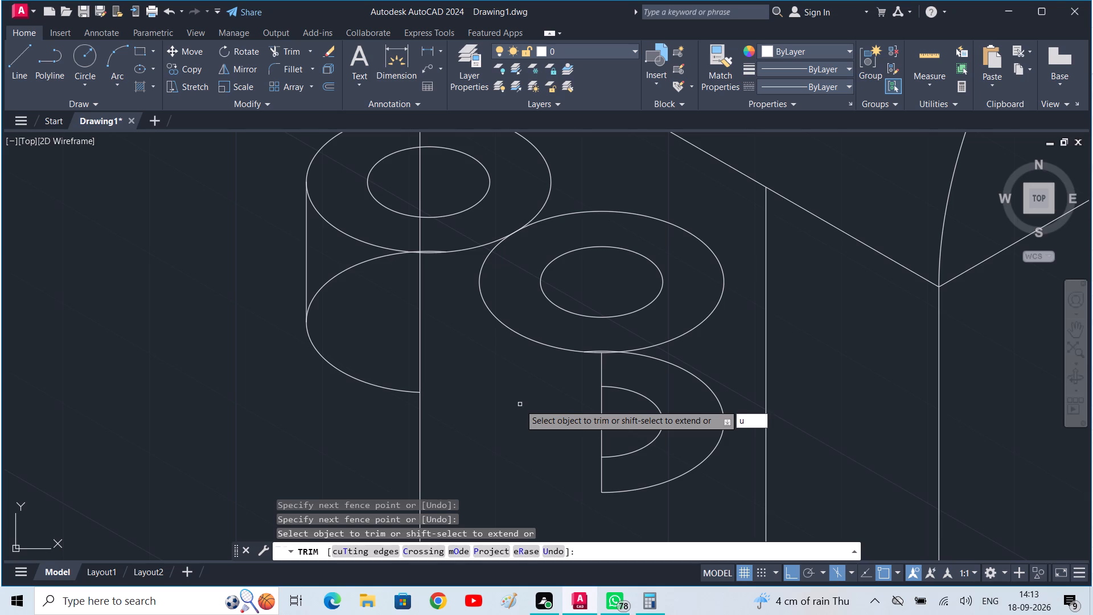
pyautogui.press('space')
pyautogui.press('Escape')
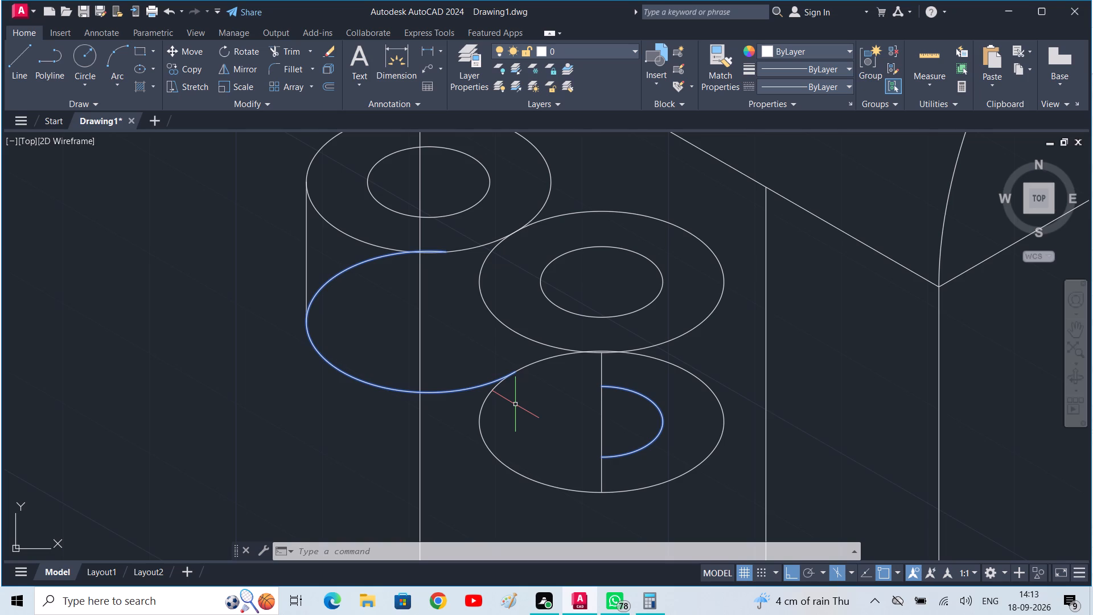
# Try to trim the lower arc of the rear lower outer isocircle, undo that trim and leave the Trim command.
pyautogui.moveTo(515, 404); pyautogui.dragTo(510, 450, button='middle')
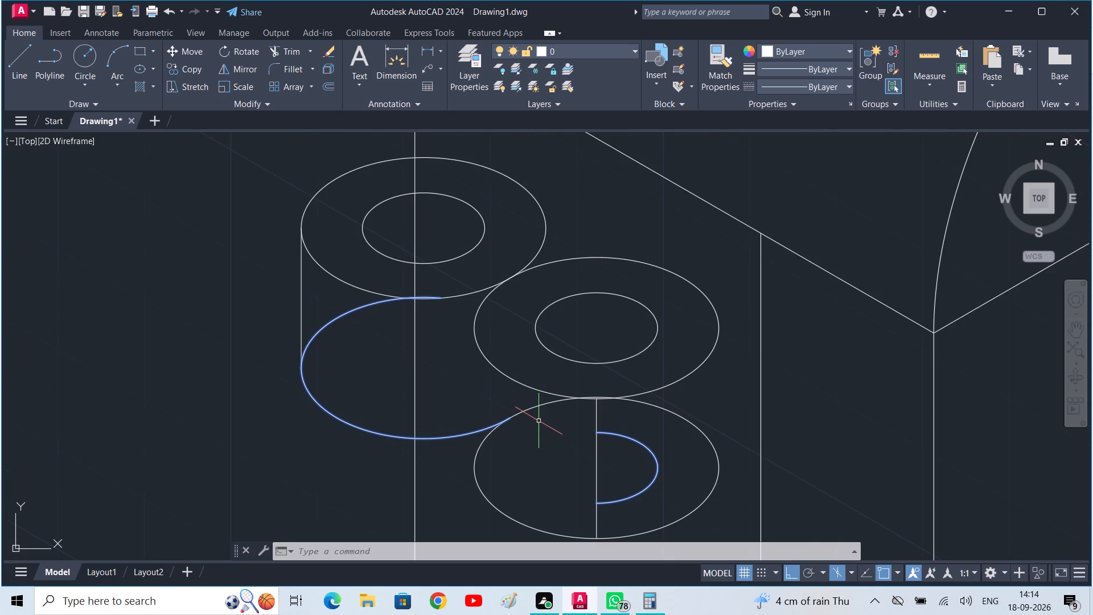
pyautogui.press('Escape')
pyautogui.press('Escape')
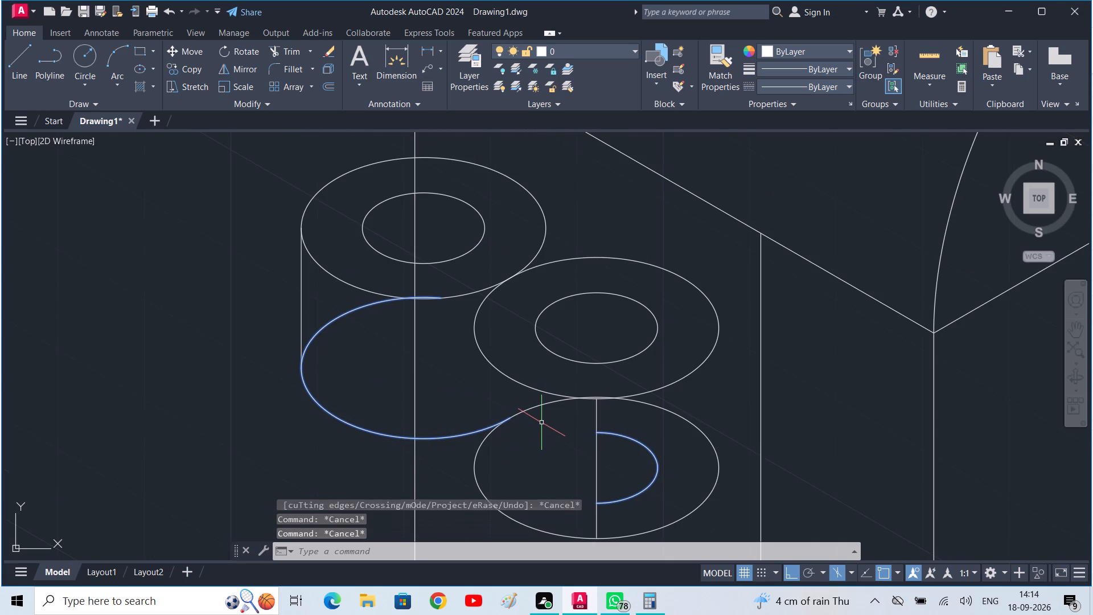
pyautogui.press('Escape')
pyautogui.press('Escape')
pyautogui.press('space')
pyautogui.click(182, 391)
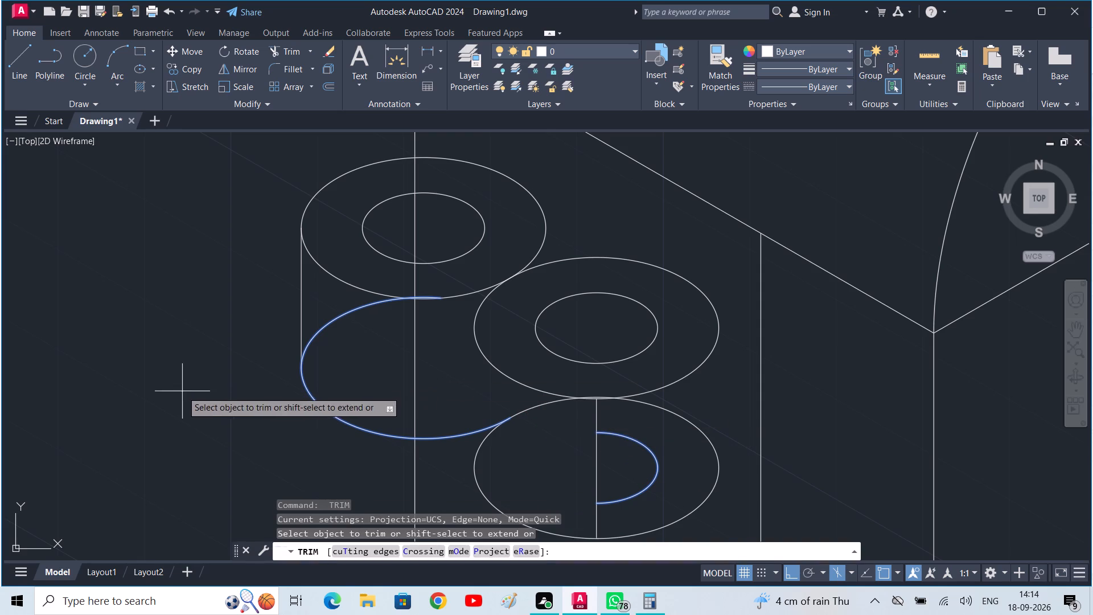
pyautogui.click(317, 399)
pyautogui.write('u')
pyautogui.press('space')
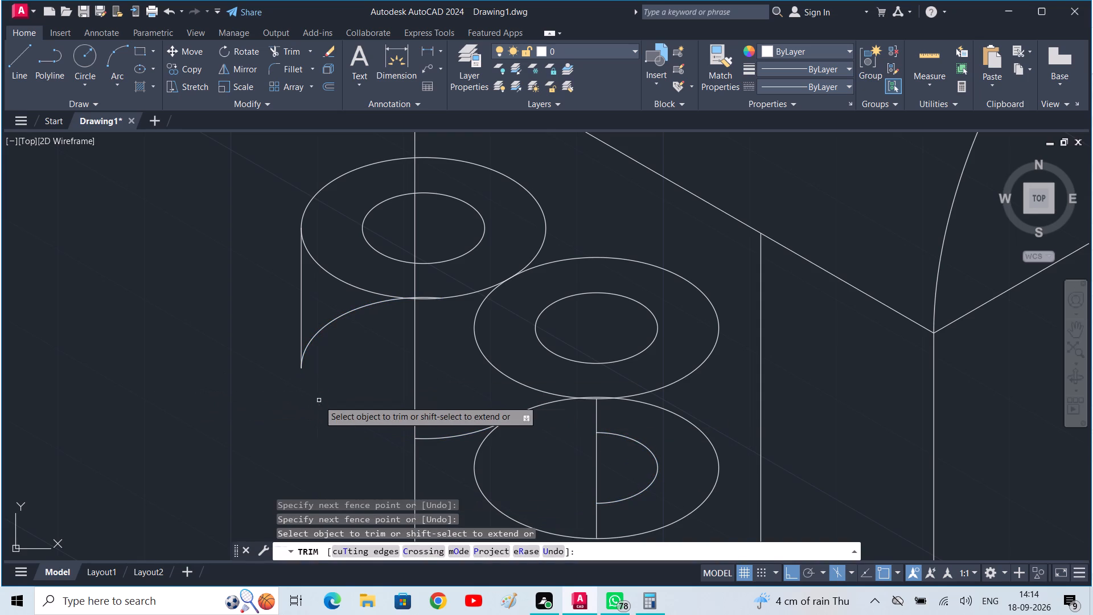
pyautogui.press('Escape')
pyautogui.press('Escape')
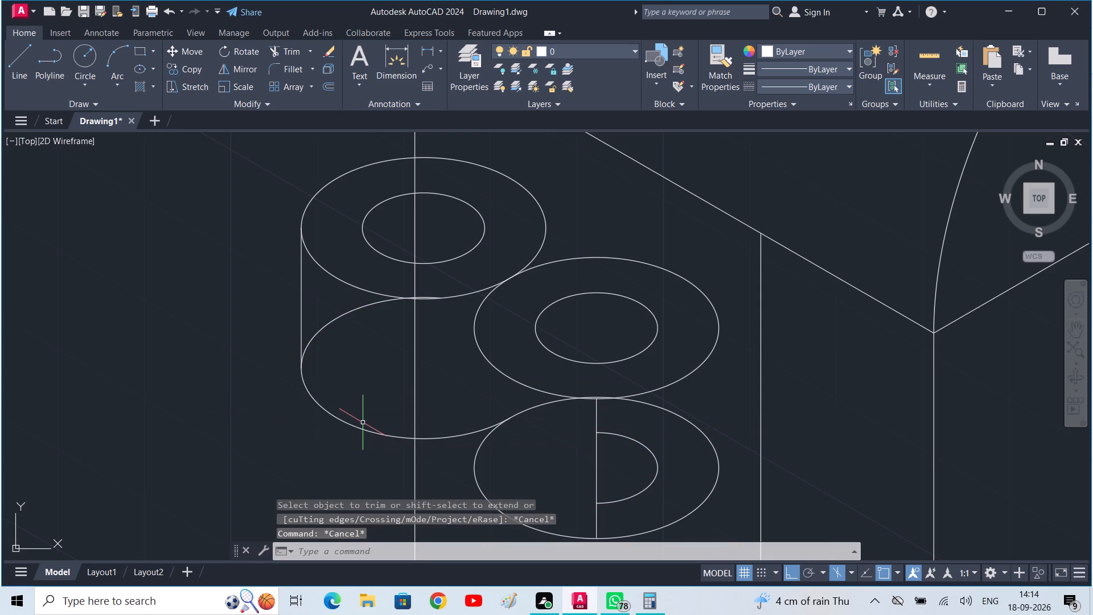
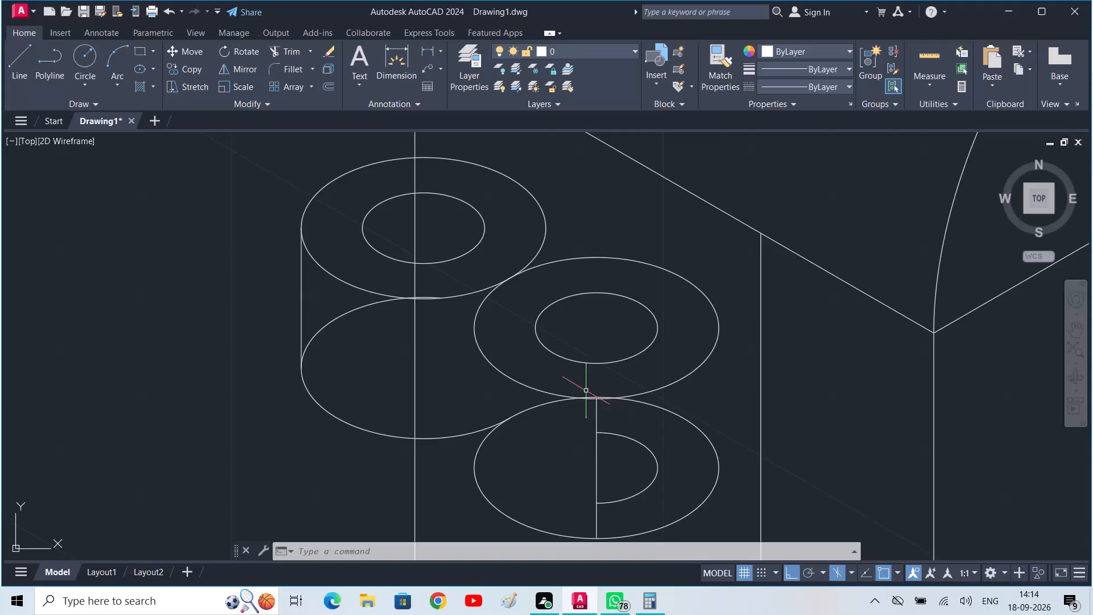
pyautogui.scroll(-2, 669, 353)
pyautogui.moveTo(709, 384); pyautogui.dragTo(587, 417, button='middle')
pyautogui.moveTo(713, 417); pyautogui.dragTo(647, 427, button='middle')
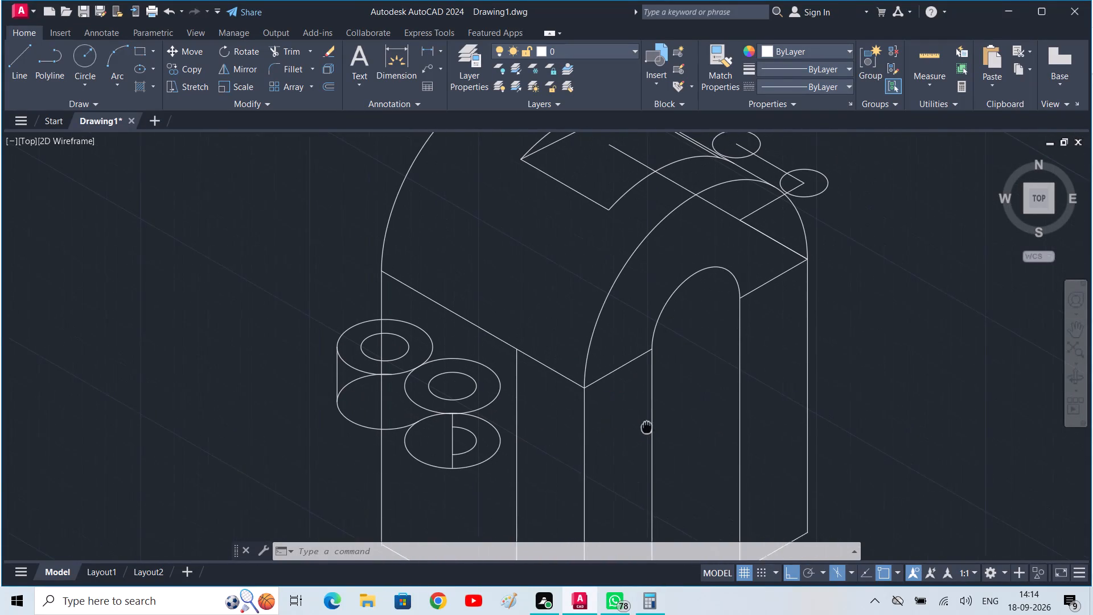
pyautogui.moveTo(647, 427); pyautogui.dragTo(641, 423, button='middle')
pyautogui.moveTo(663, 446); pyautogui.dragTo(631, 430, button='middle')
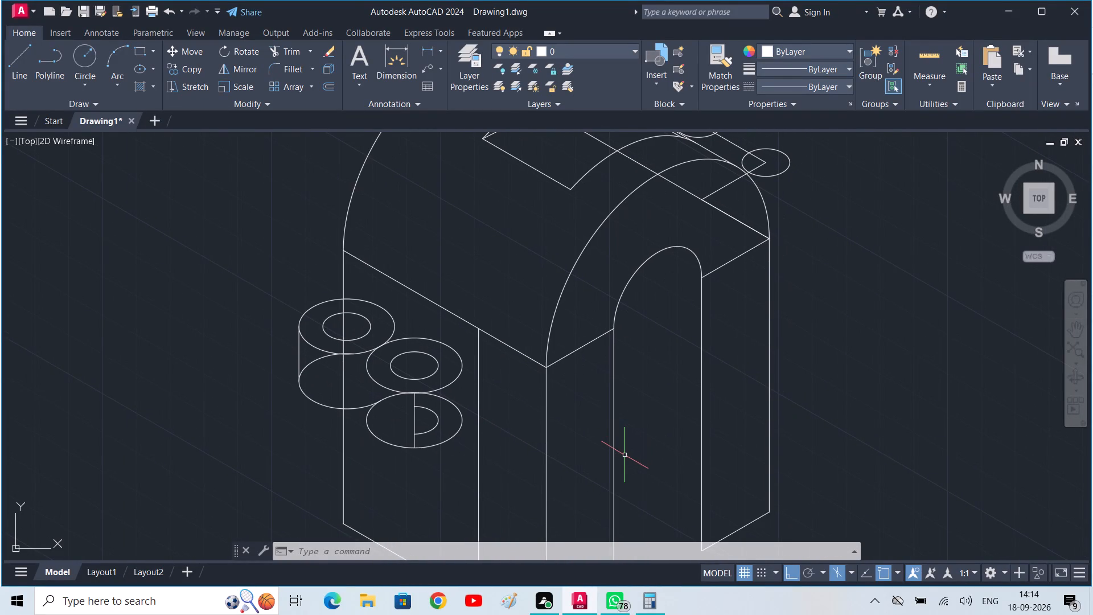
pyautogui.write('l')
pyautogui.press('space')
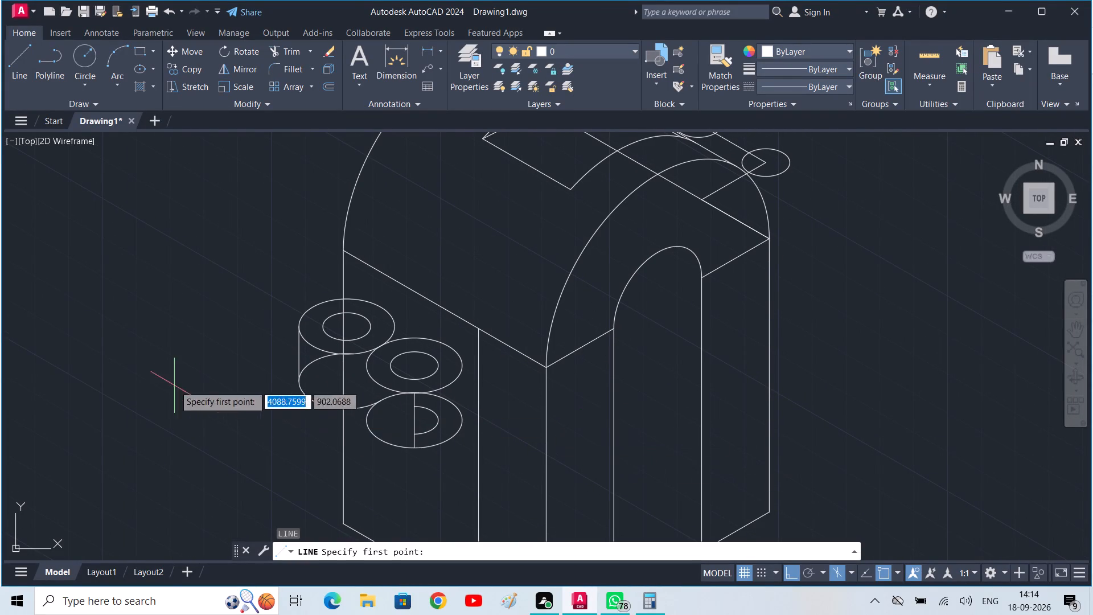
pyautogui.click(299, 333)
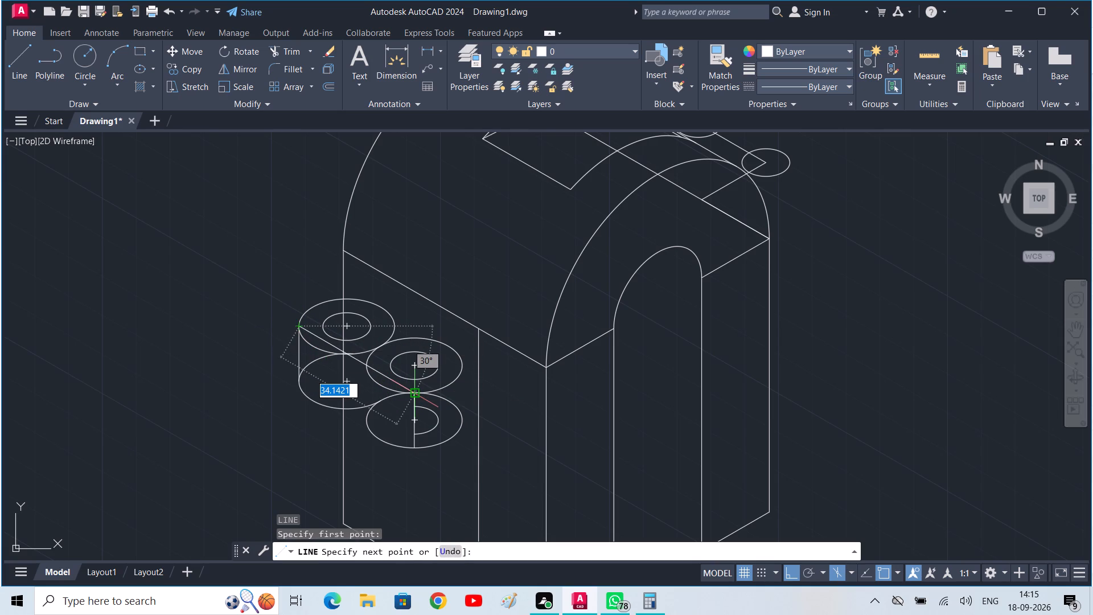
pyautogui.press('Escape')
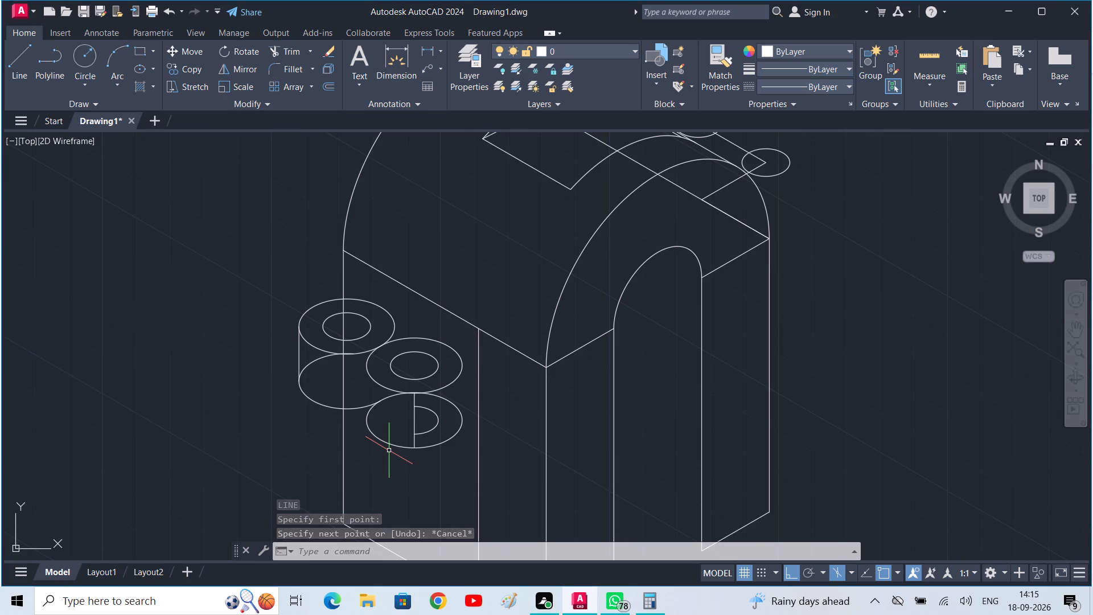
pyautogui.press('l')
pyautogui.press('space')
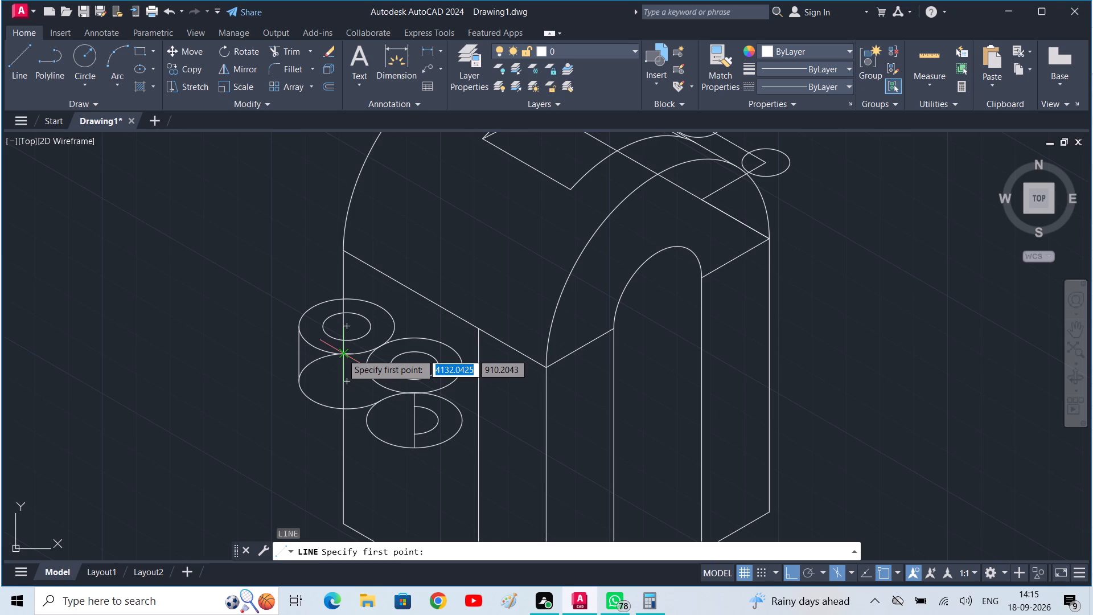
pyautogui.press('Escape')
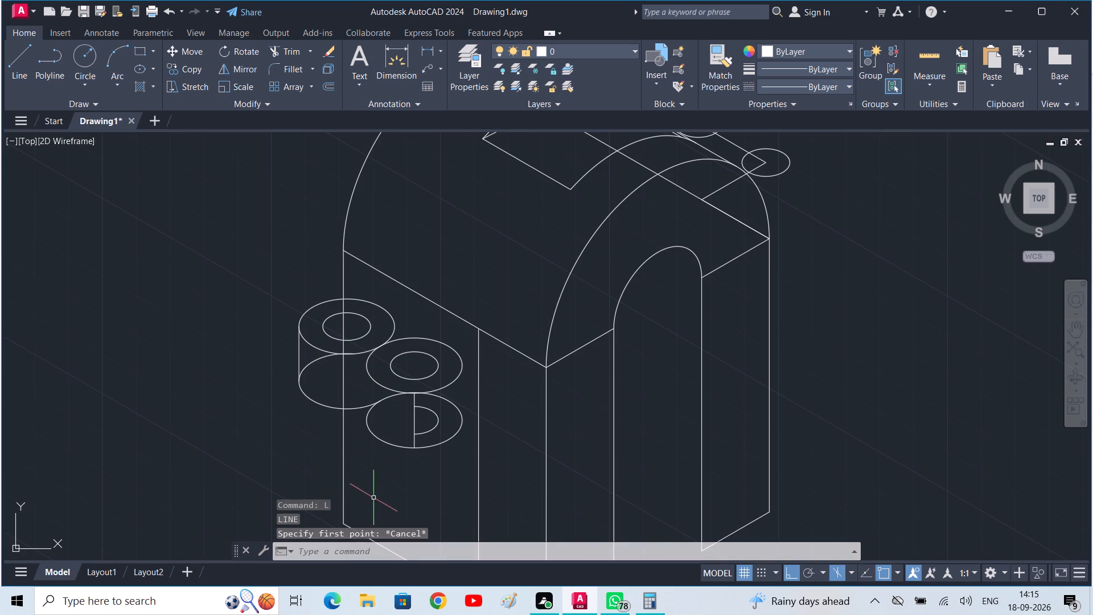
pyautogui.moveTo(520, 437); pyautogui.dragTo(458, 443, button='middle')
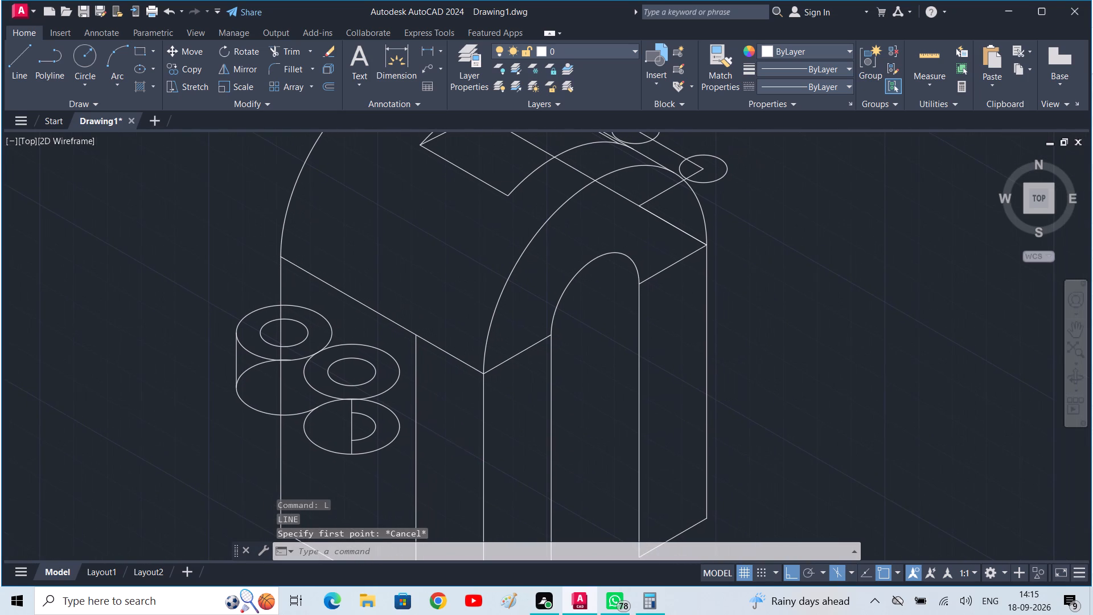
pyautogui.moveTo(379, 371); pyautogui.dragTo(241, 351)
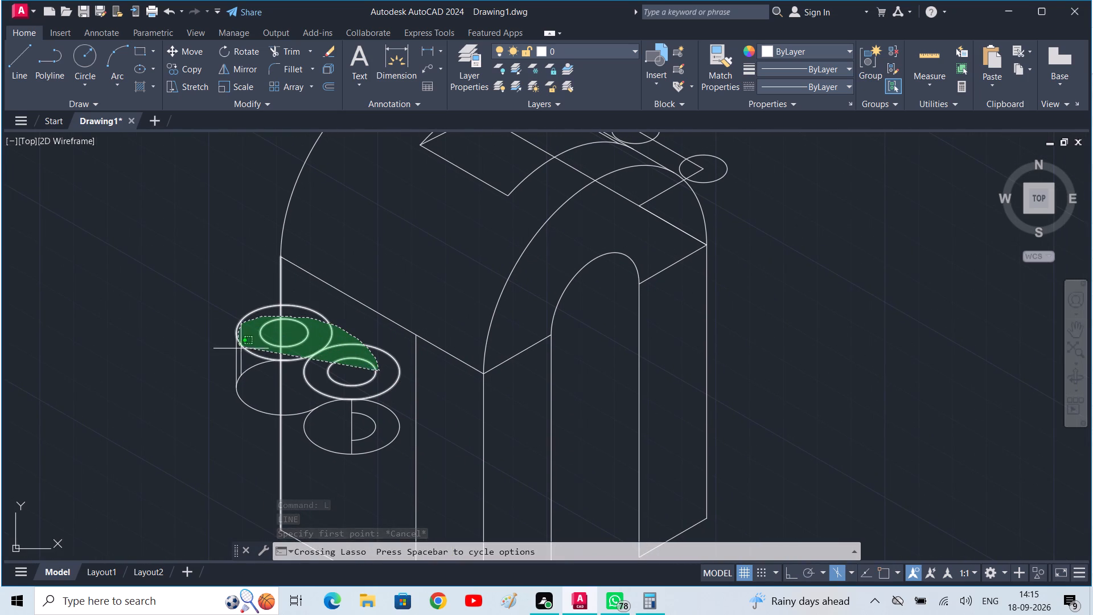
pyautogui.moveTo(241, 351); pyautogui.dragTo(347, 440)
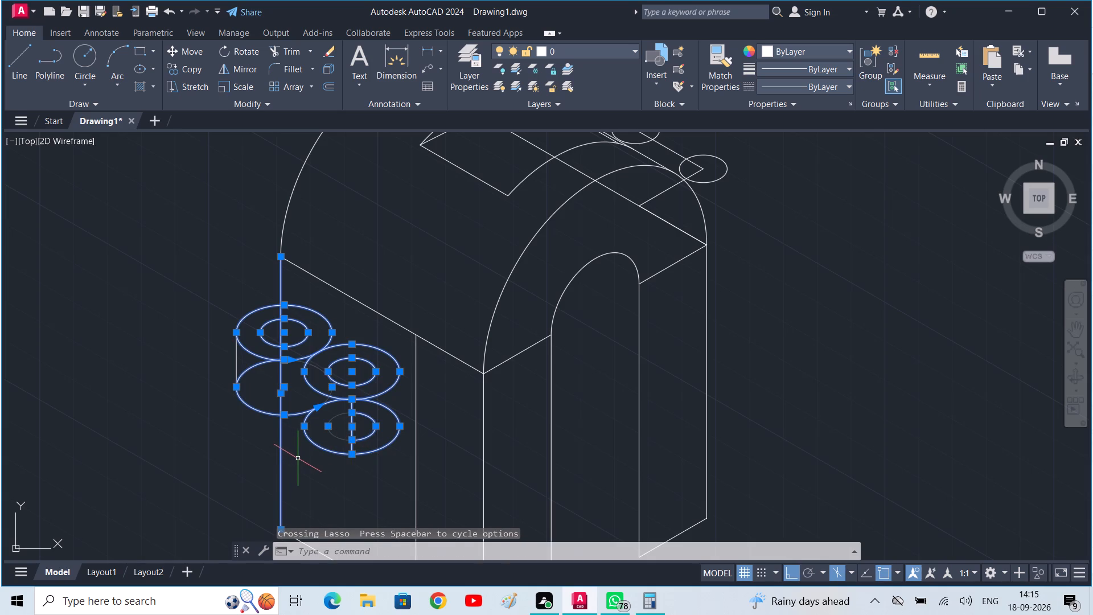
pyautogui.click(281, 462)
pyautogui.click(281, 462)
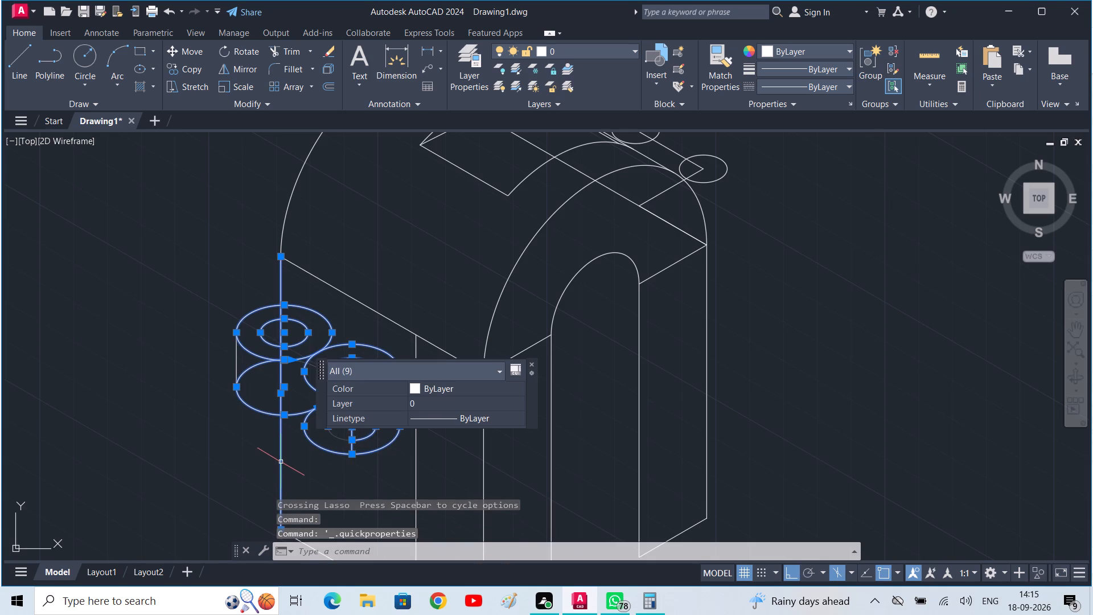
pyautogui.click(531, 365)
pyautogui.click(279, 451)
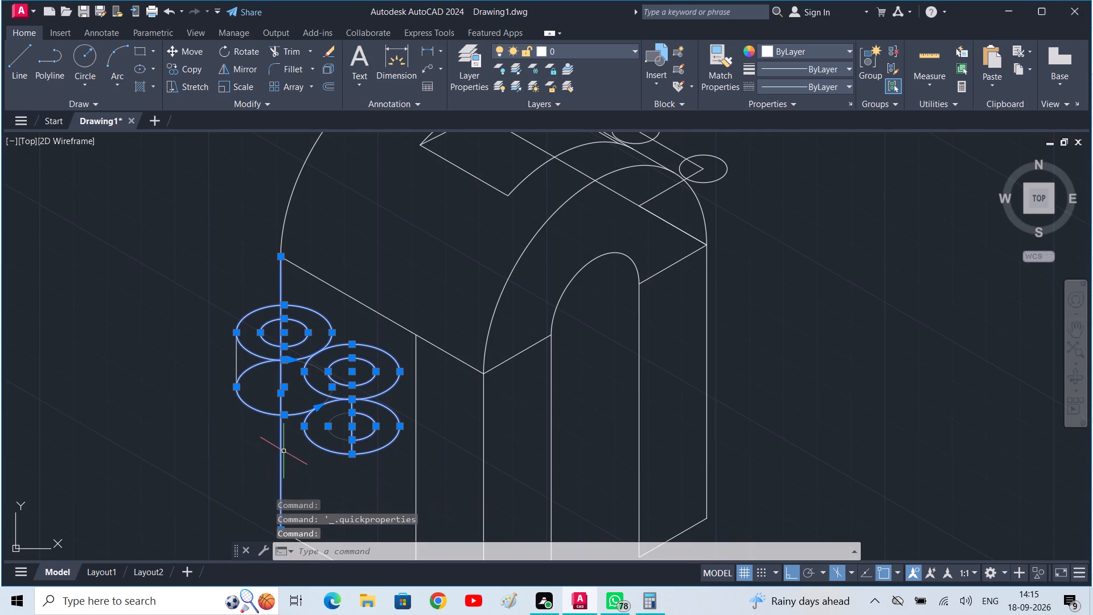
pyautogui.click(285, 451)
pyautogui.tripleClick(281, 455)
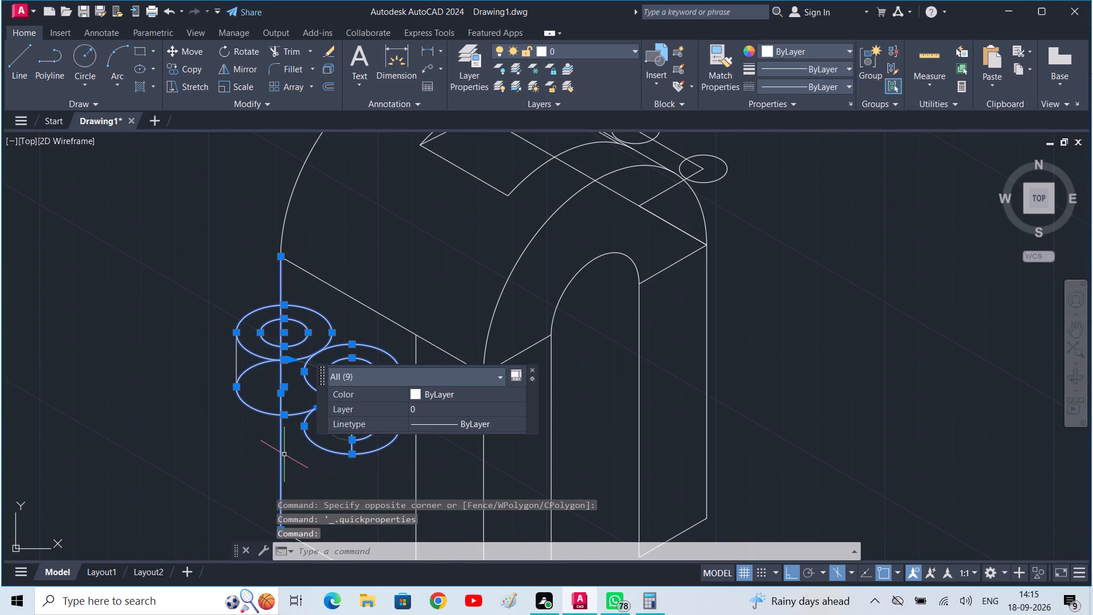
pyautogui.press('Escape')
# Copy the near-side projection's isocircles and lines from its front upper isocircle centre to the far side's front isocircle centre, 104 along 30°.
pyautogui.moveTo(363, 320); pyautogui.dragTo(305, 334)
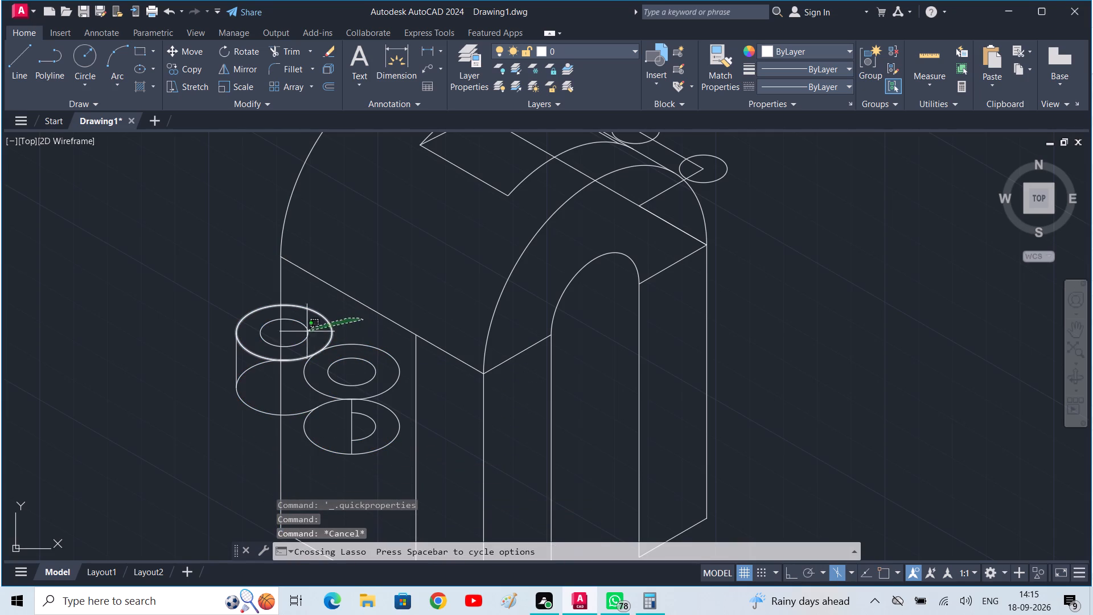
pyautogui.moveTo(305, 334); pyautogui.dragTo(353, 453)
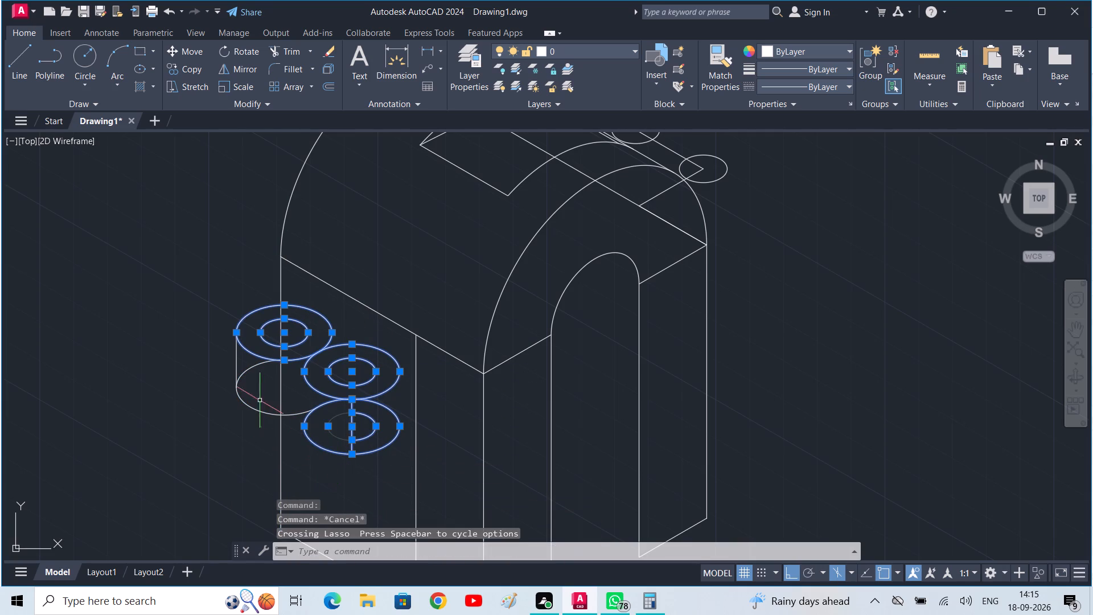
pyautogui.moveTo(232, 366); pyautogui.dragTo(262, 397)
pyautogui.moveTo(260, 379); pyautogui.dragTo(261, 380)
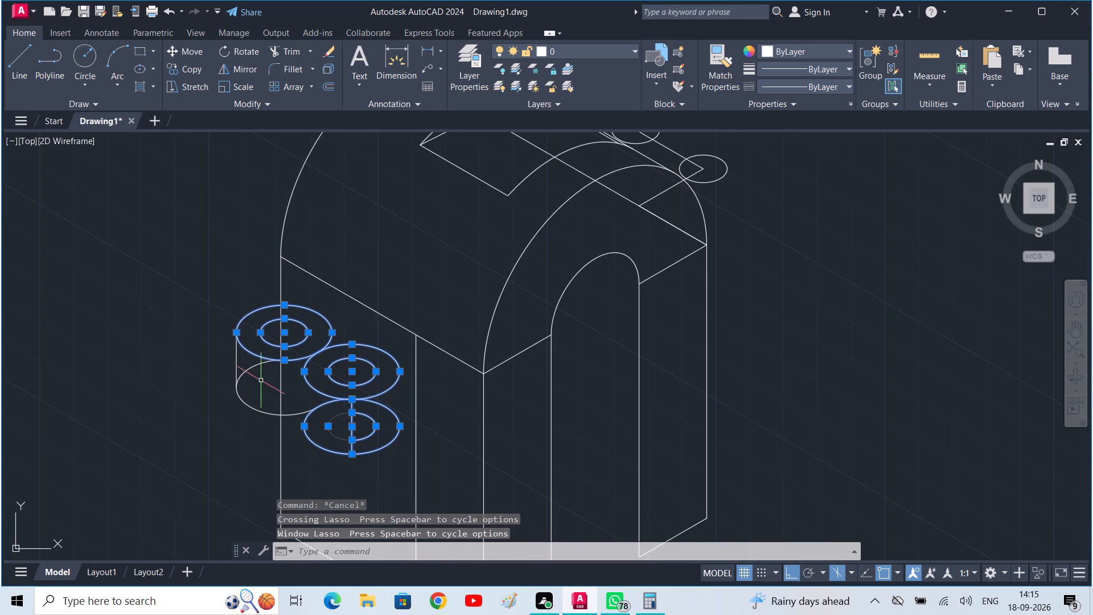
pyautogui.moveTo(261, 380); pyautogui.dragTo(236, 408)
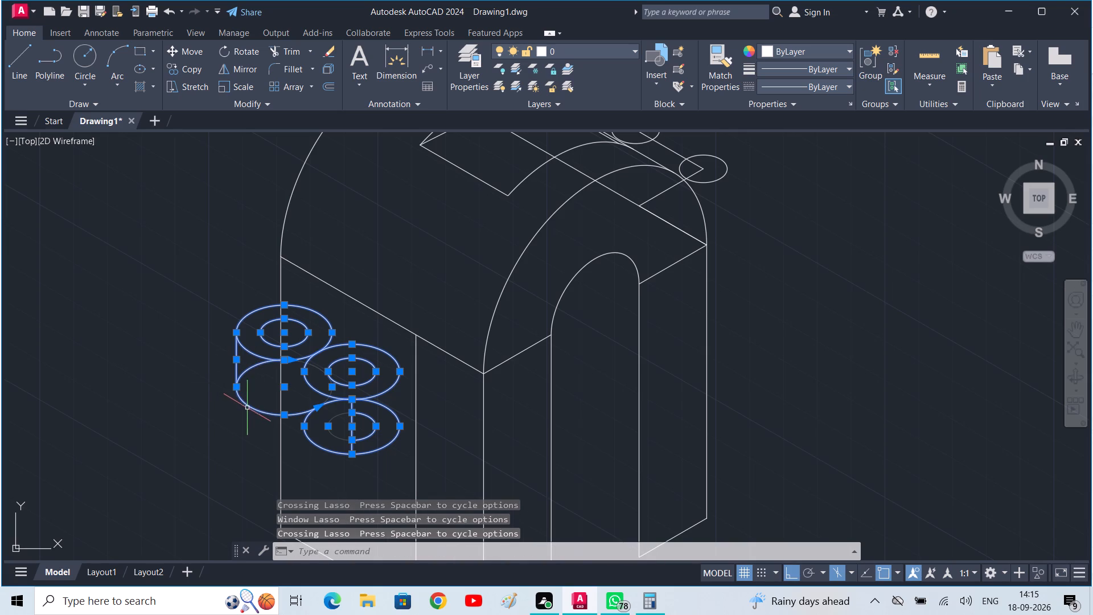
pyautogui.press('c')
pyautogui.press('o')
pyautogui.press('space')
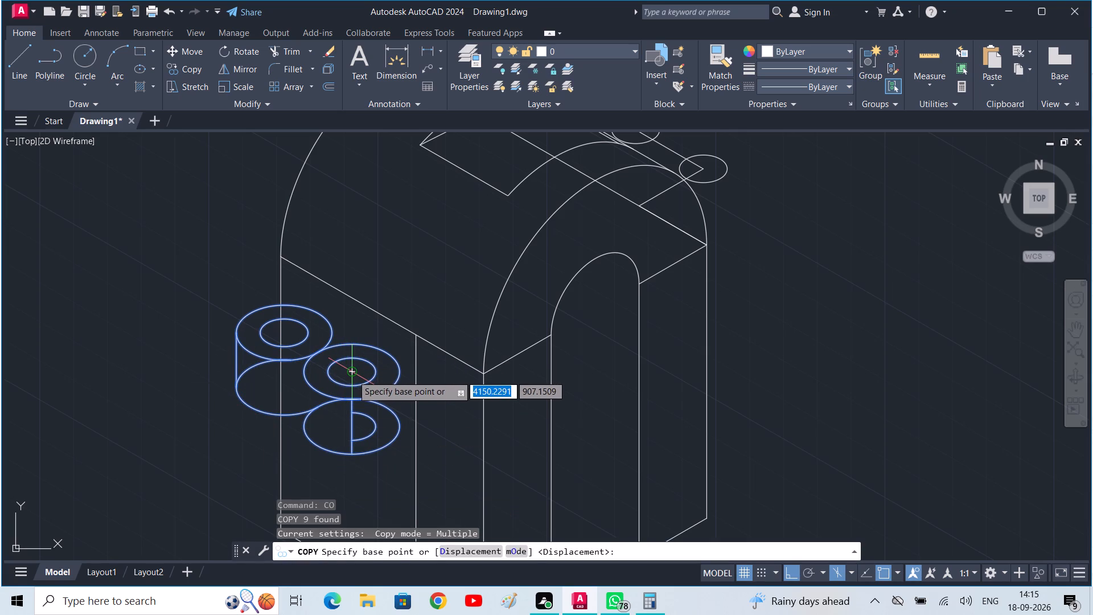
pyautogui.click(352, 375)
pyautogui.press('F5')
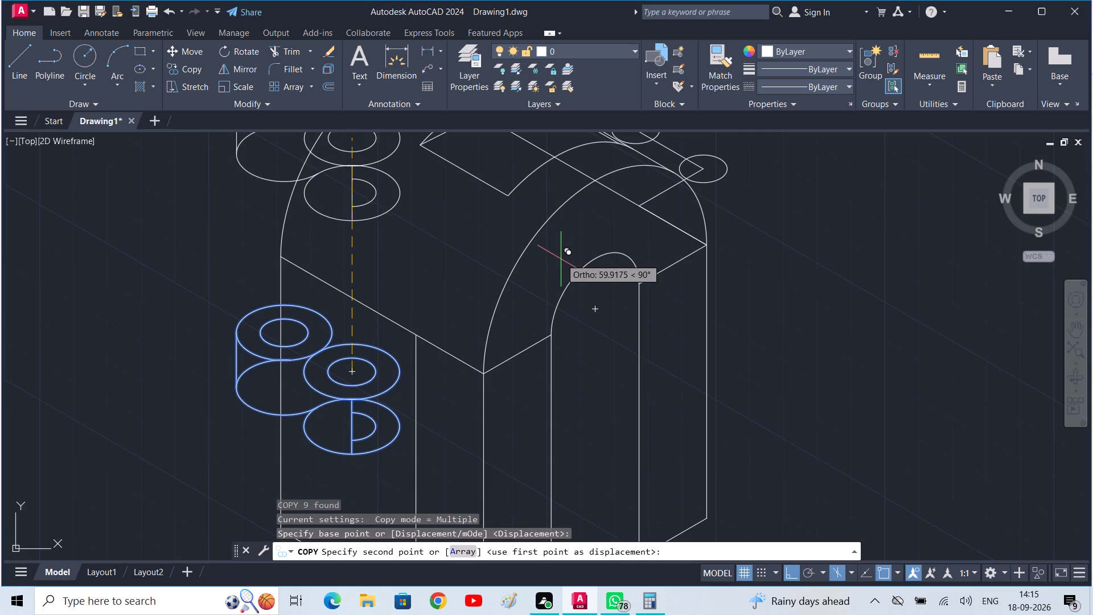
pyautogui.moveTo(649, 236); pyautogui.dragTo(497, 332, button='middle')
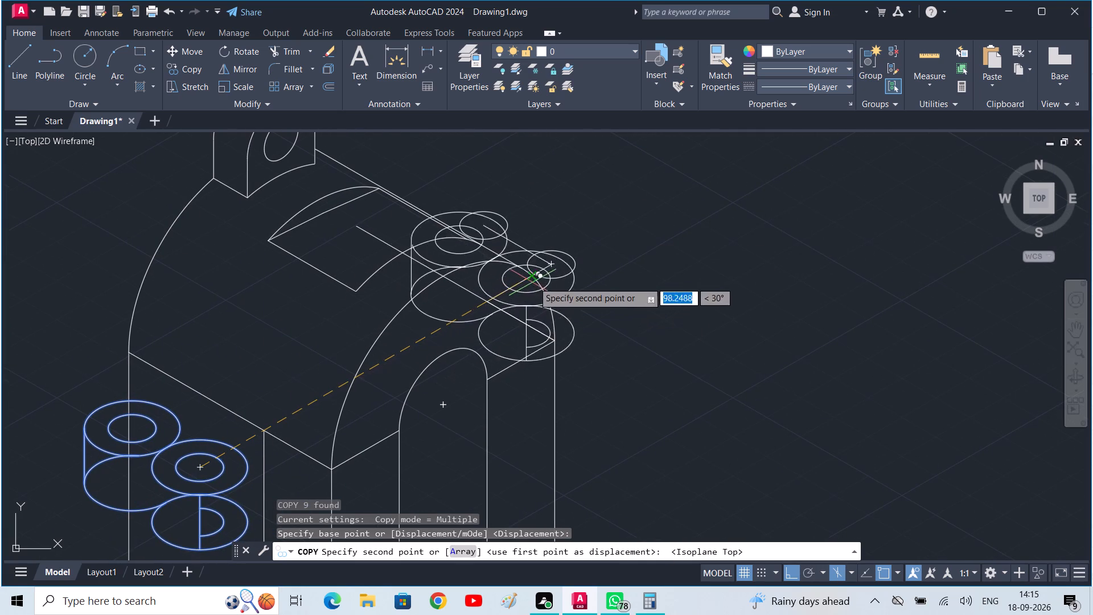
pyautogui.click(548, 266)
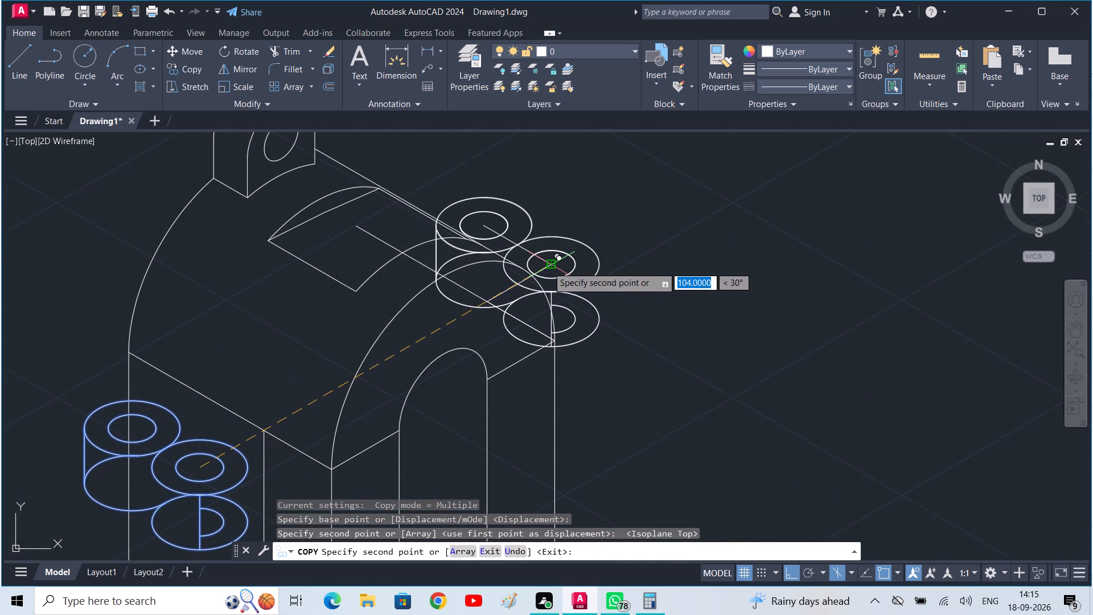
pyautogui.press('Escape')
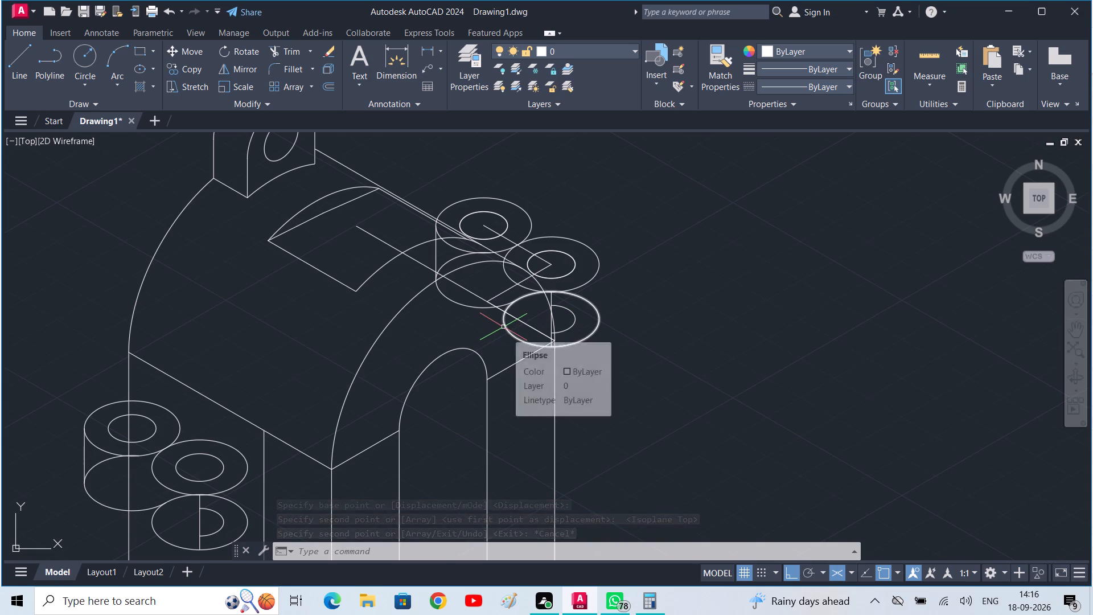
# Draw the copied projection's outer tangent line between its upper outer isocircles and the vertical edge joining its front upper and lower outer isocircles.
pyautogui.write('l')
pyautogui.press('space')
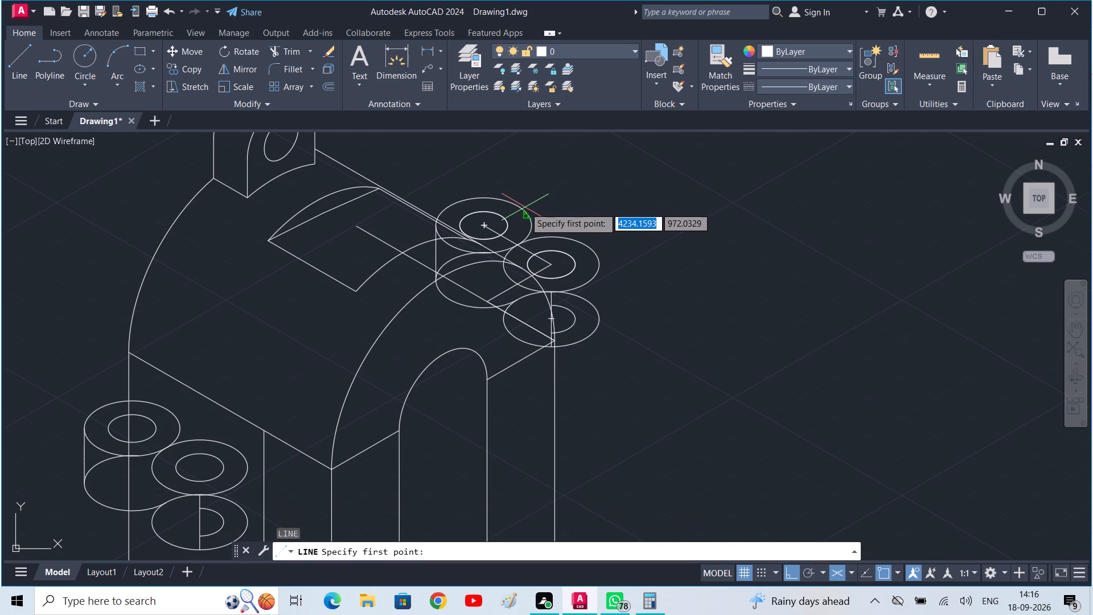
pyautogui.click(518, 208)
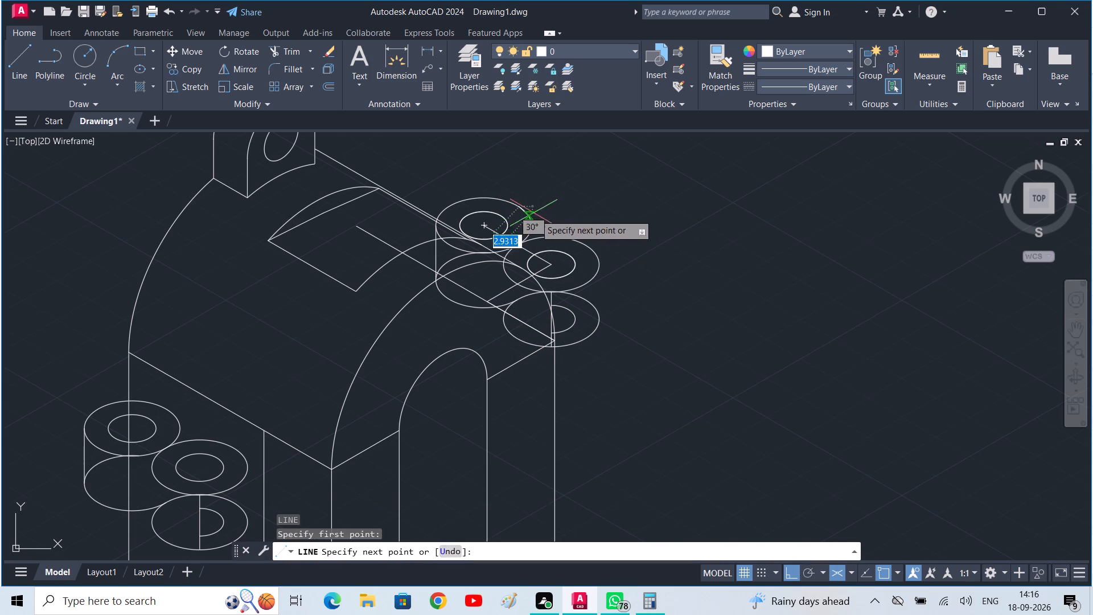
pyautogui.click(590, 245)
pyautogui.press('space')
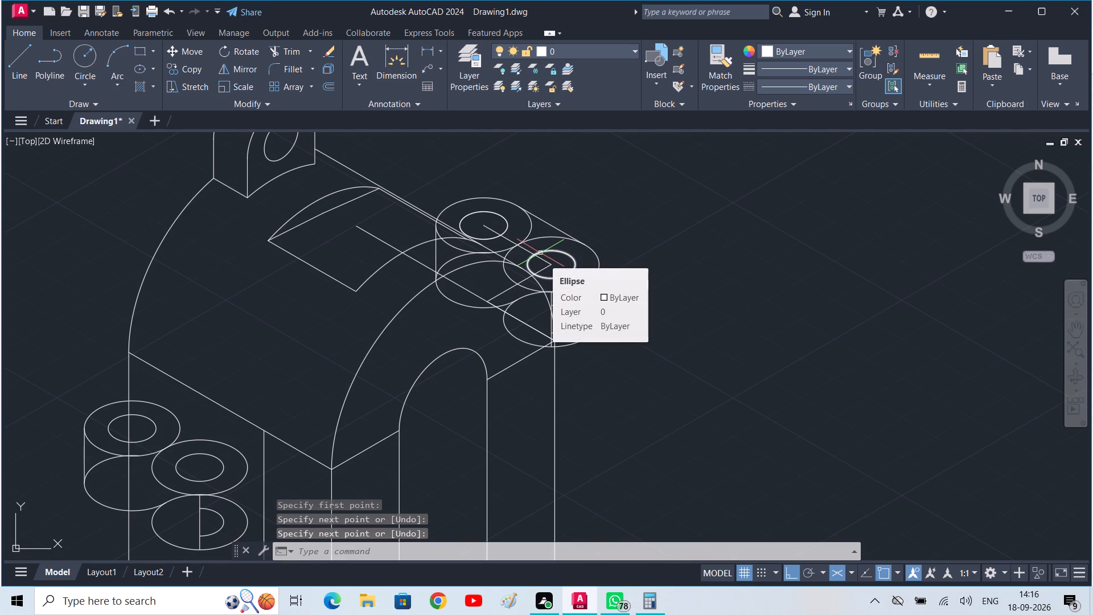
pyautogui.press('space')
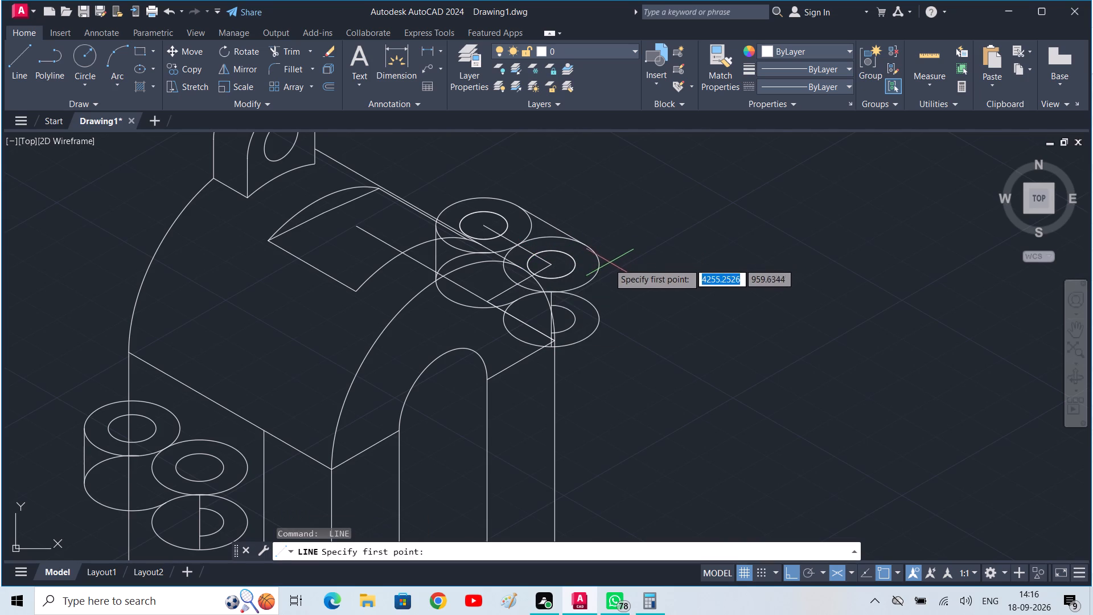
pyautogui.click(599, 265)
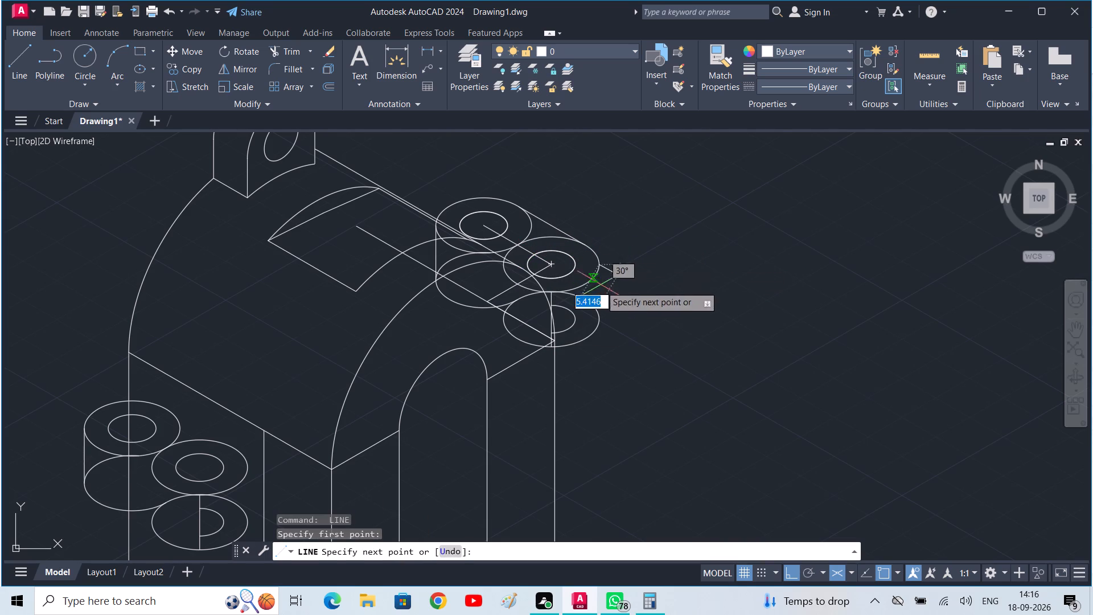
pyautogui.click(603, 317)
pyautogui.press('space')
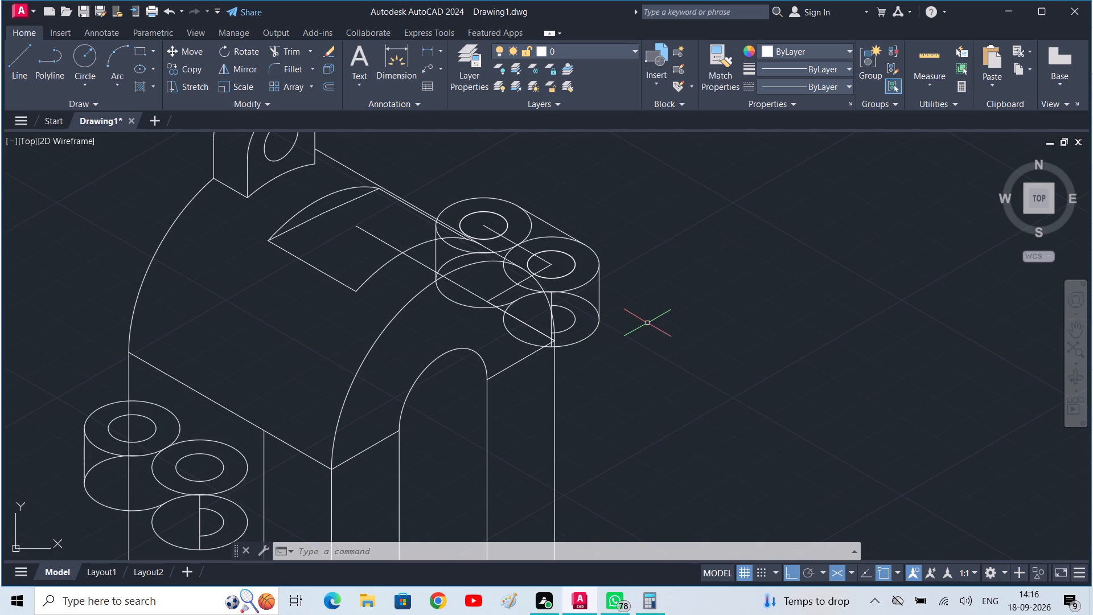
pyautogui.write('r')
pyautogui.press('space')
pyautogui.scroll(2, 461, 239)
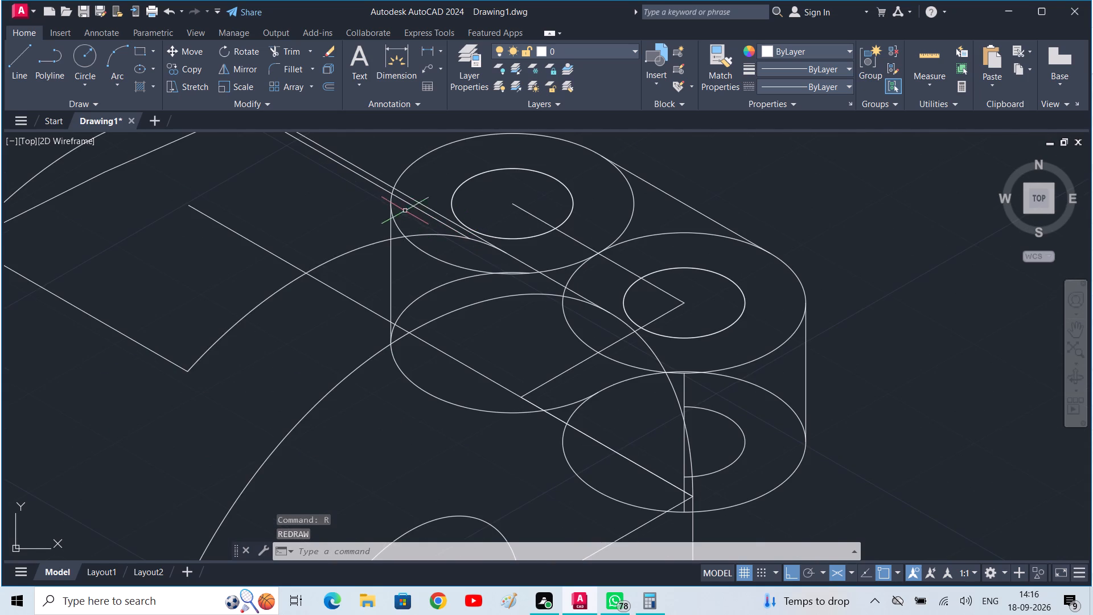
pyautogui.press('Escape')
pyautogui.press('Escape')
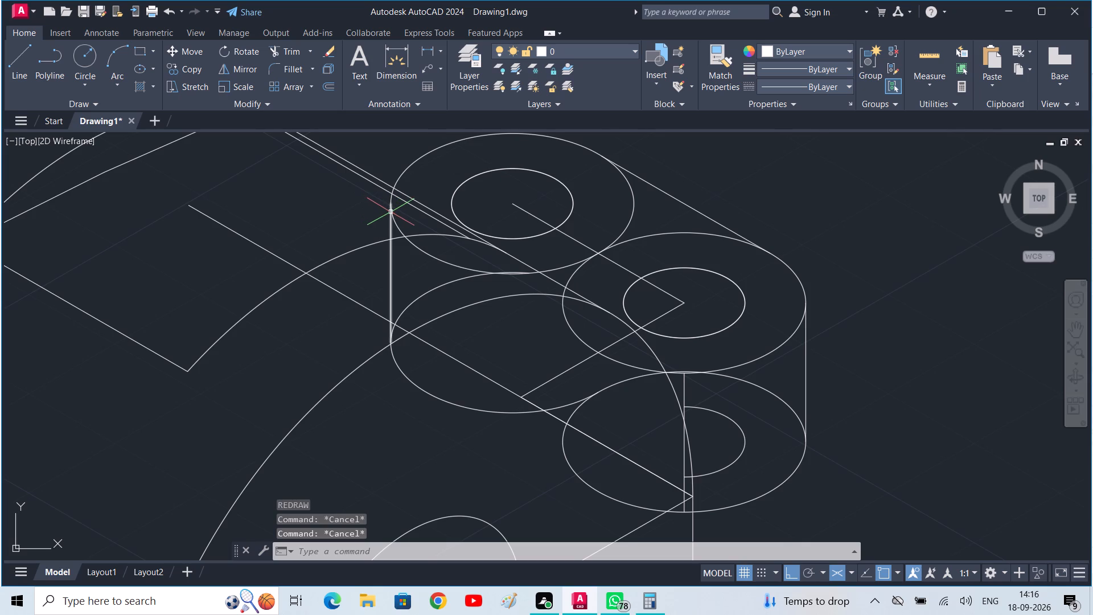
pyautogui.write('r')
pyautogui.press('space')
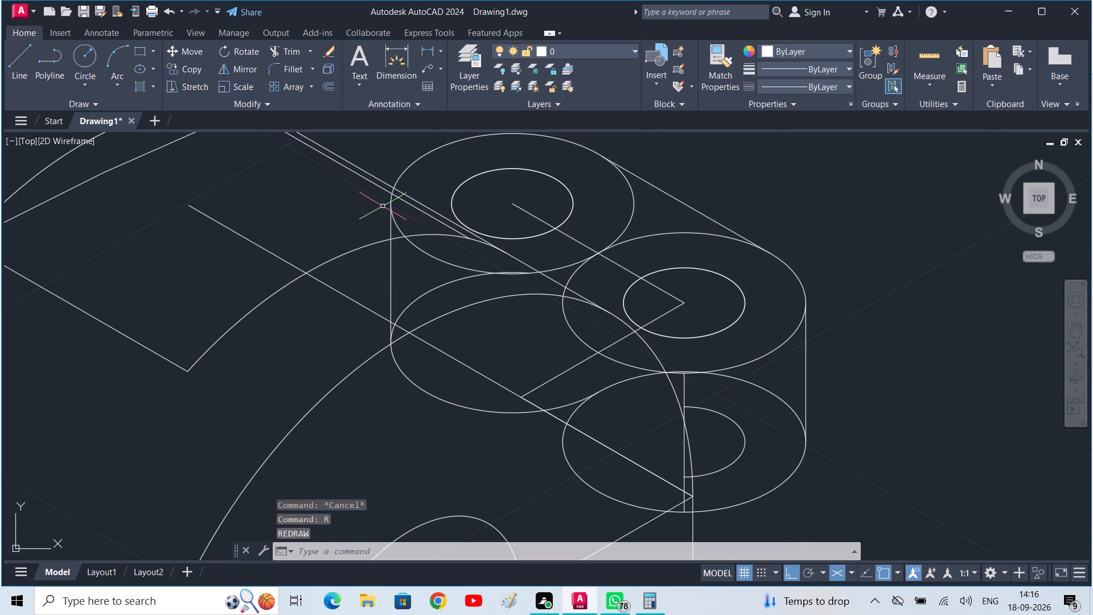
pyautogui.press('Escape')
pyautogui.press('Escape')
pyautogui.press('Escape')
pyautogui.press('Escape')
# Trim the far-side projection's rear vertical edge and the rear outer isocircles' hidden arcs lying behind the arch edges.
pyautogui.write('tr')
pyautogui.press('space')
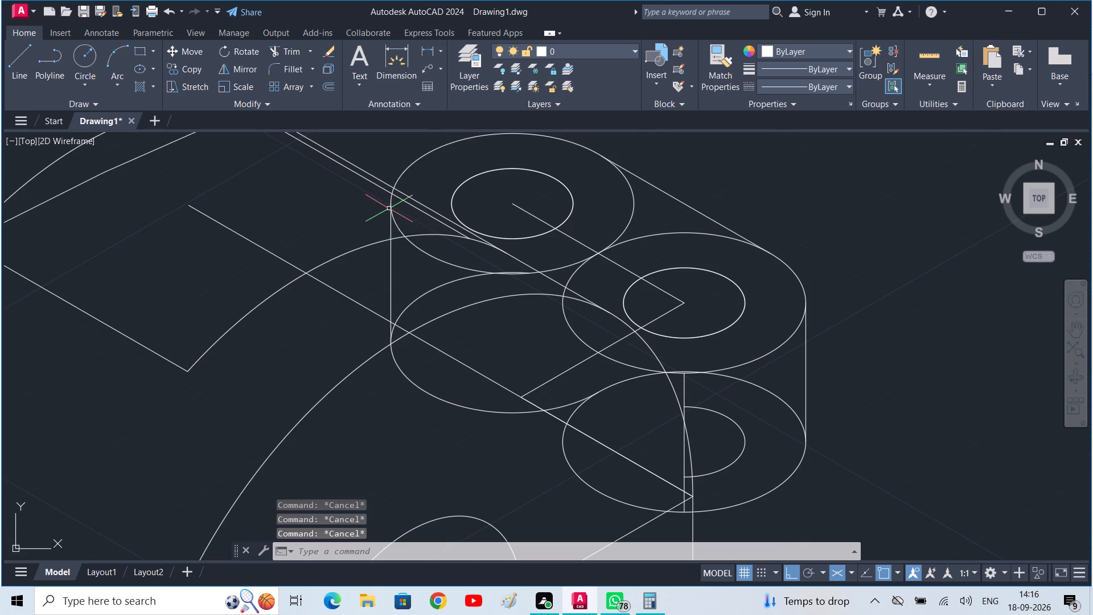
pyautogui.moveTo(390, 208); pyautogui.dragTo(407, 216)
pyautogui.moveTo(407, 216); pyautogui.dragTo(379, 212)
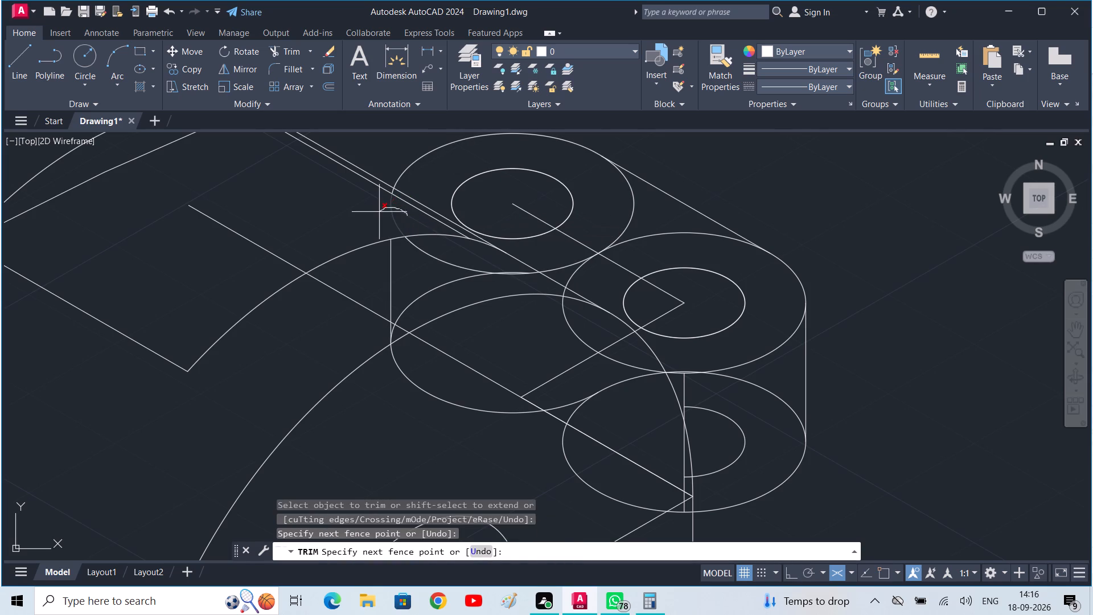
pyautogui.moveTo(379, 212); pyautogui.dragTo(373, 216)
pyautogui.moveTo(445, 254); pyautogui.dragTo(401, 304)
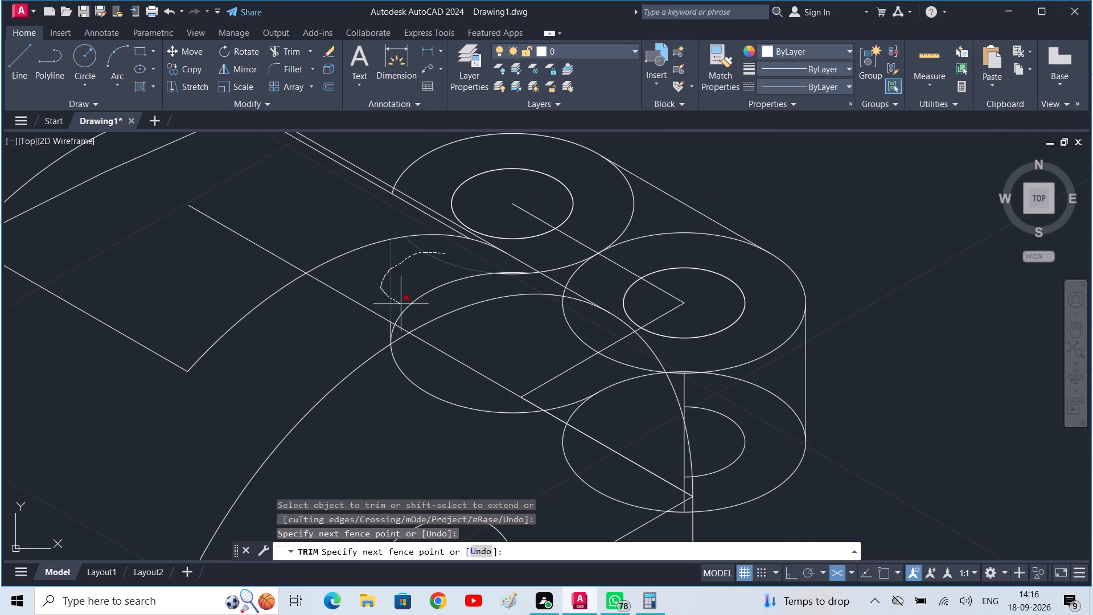
pyautogui.moveTo(401, 304); pyautogui.dragTo(468, 289)
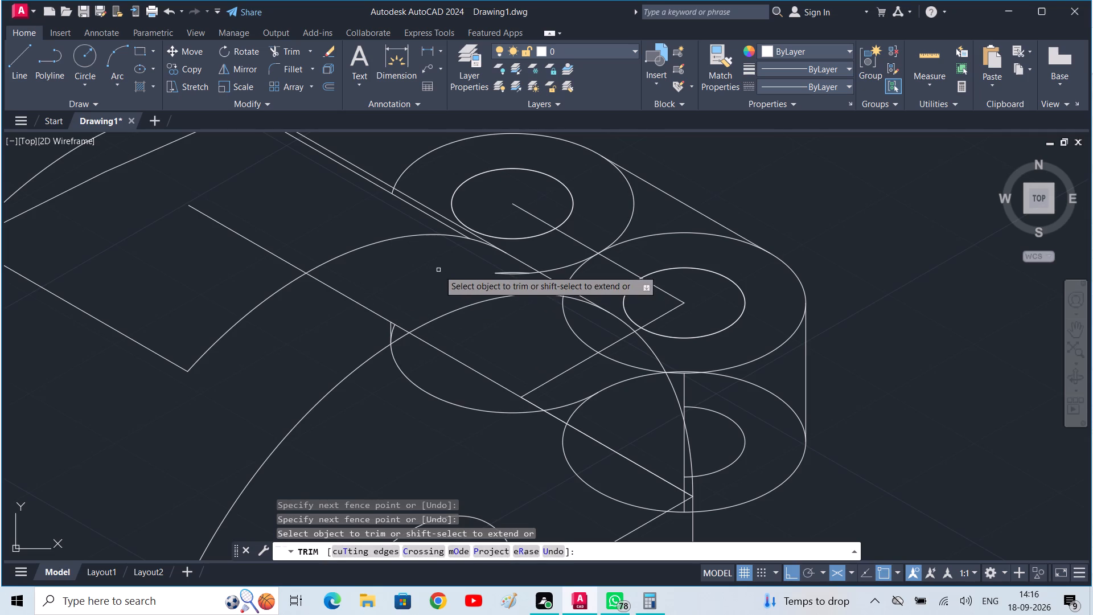
pyautogui.scroll(2, 432, 348)
pyautogui.moveTo(280, 295); pyautogui.dragTo(336, 312)
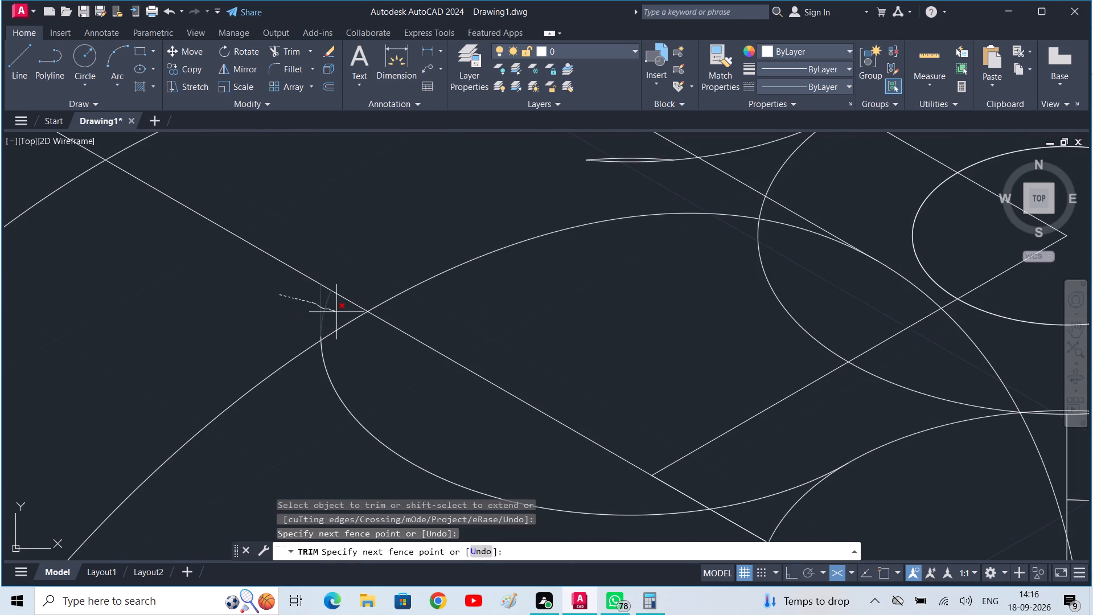
pyautogui.moveTo(336, 312); pyautogui.dragTo(339, 313)
pyautogui.scroll(-1, 544, 319)
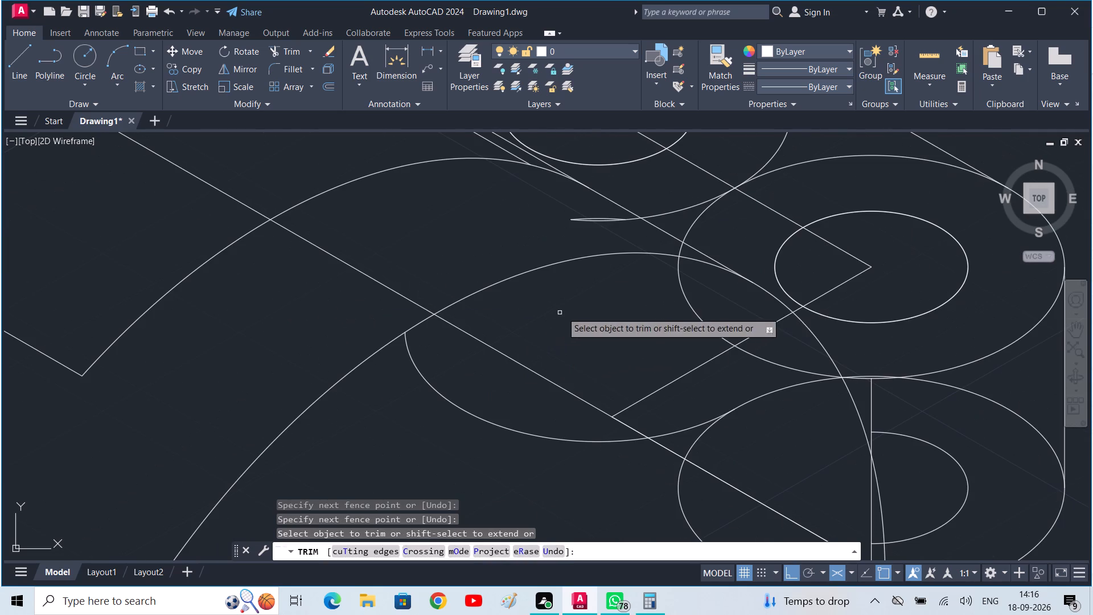
# Trim the front outer isocircles' arcs and centre connecting line inside the arch face, plus the rear lower outer isocircle's remaining arc.
pyautogui.moveTo(713, 296); pyautogui.dragTo(607, 310, button='middle')
pyautogui.moveTo(607, 306); pyautogui.dragTo(509, 328)
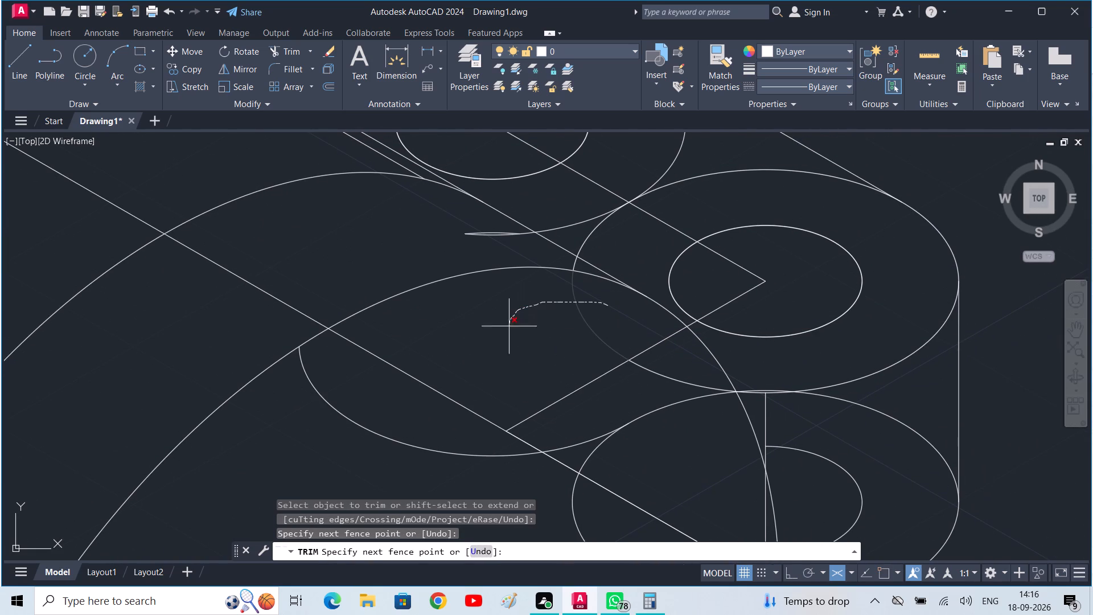
pyautogui.moveTo(509, 328); pyautogui.dragTo(630, 335)
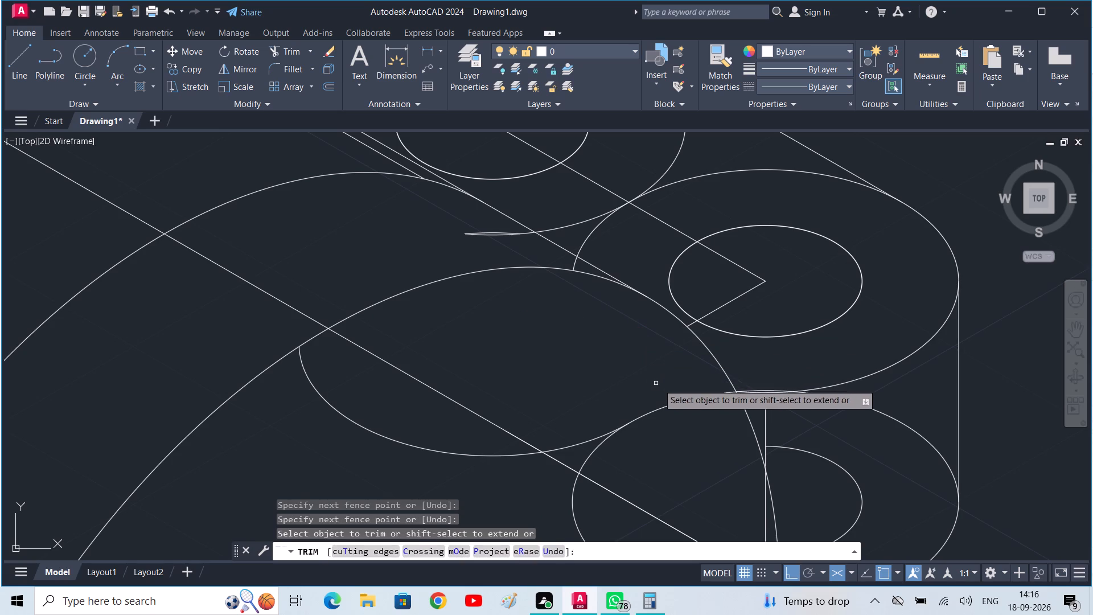
pyautogui.moveTo(664, 362); pyautogui.dragTo(658, 395)
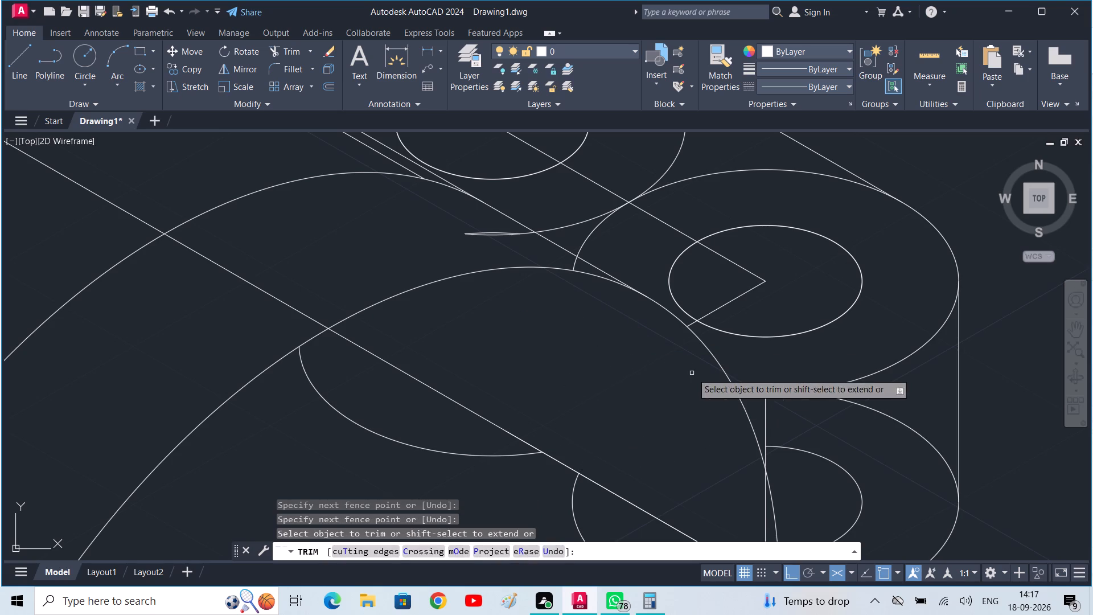
pyautogui.moveTo(650, 409); pyautogui.dragTo(790, 290, button='middle')
pyautogui.moveTo(555, 307); pyautogui.dragTo(662, 357)
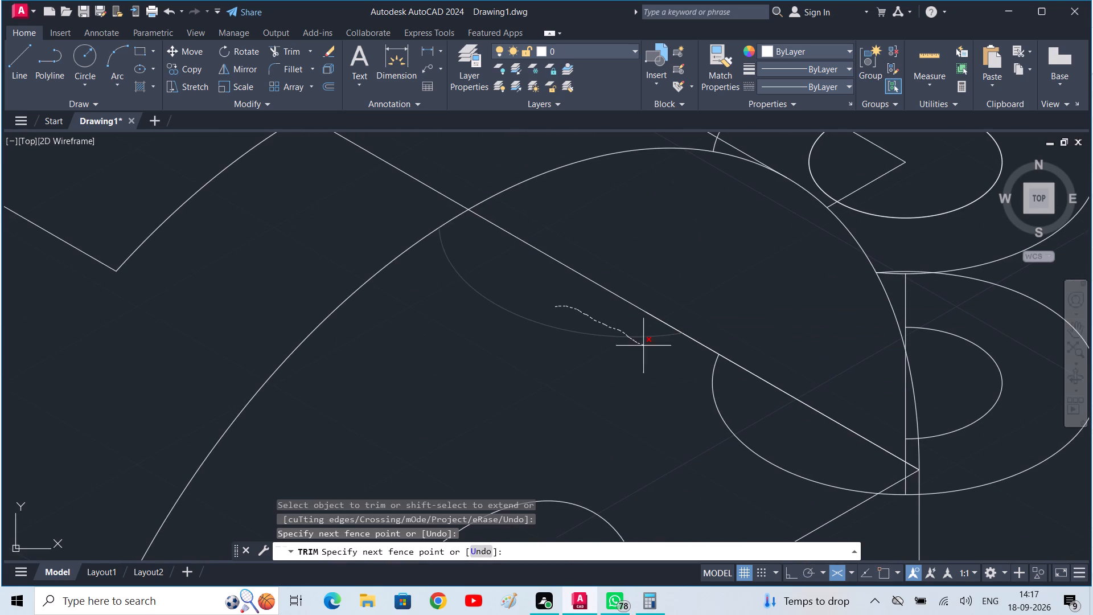
pyautogui.moveTo(662, 357); pyautogui.dragTo(646, 424)
pyautogui.moveTo(609, 412); pyautogui.dragTo(710, 309, button='middle')
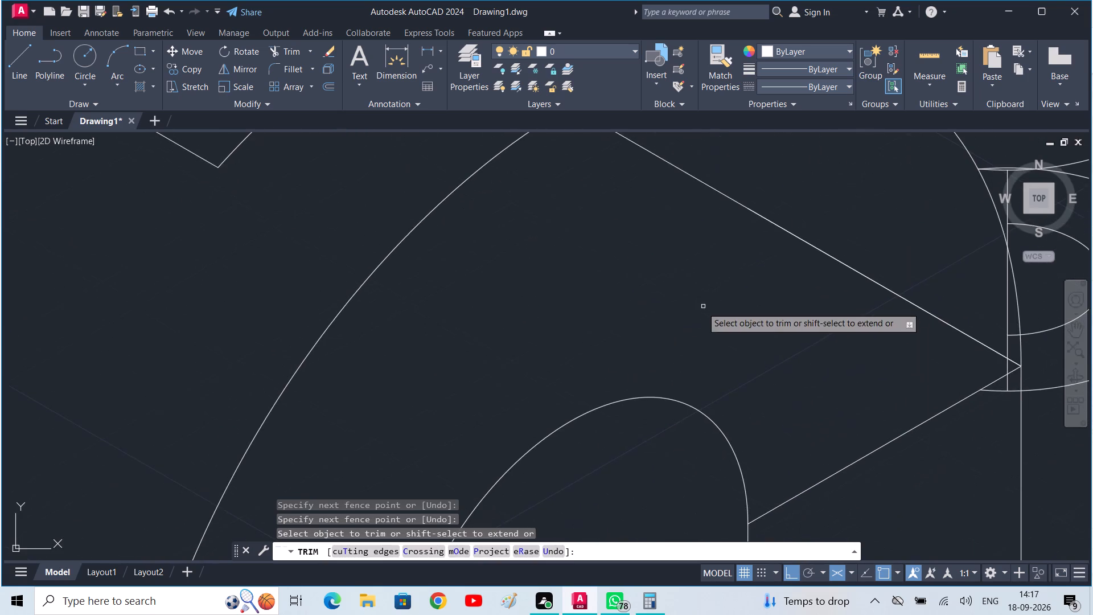
# Trim the leftover arc ends of both upper outer isocircles that extend past the arched body's long tangent edge.
pyautogui.scroll(-2, 664, 342)
pyautogui.moveTo(681, 338); pyautogui.dragTo(524, 486, button='middle')
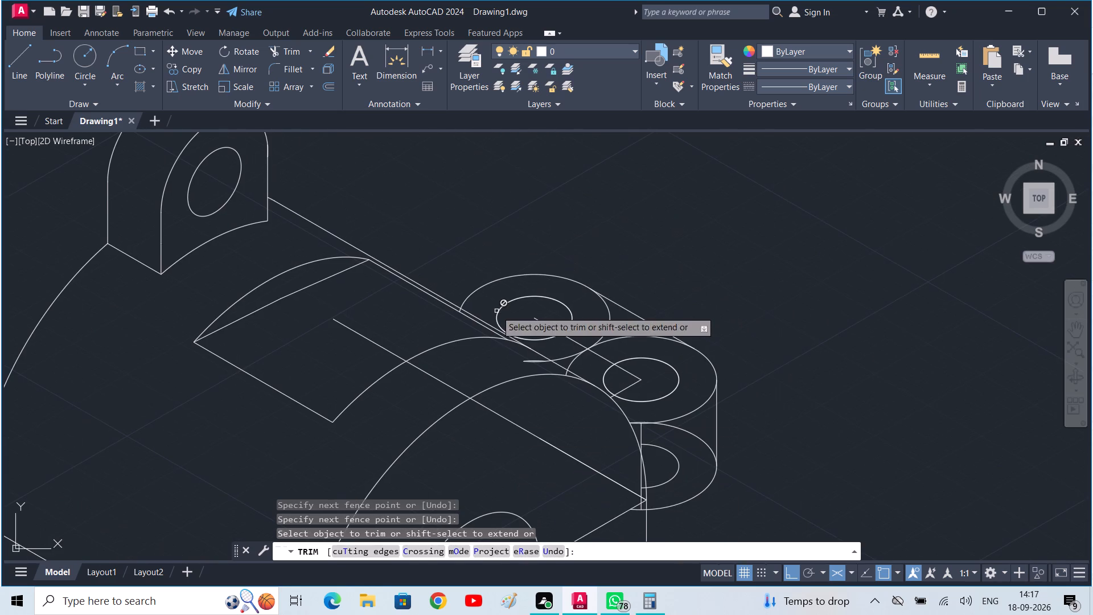
pyautogui.scroll(2, 470, 362)
pyautogui.moveTo(607, 350); pyautogui.dragTo(642, 367)
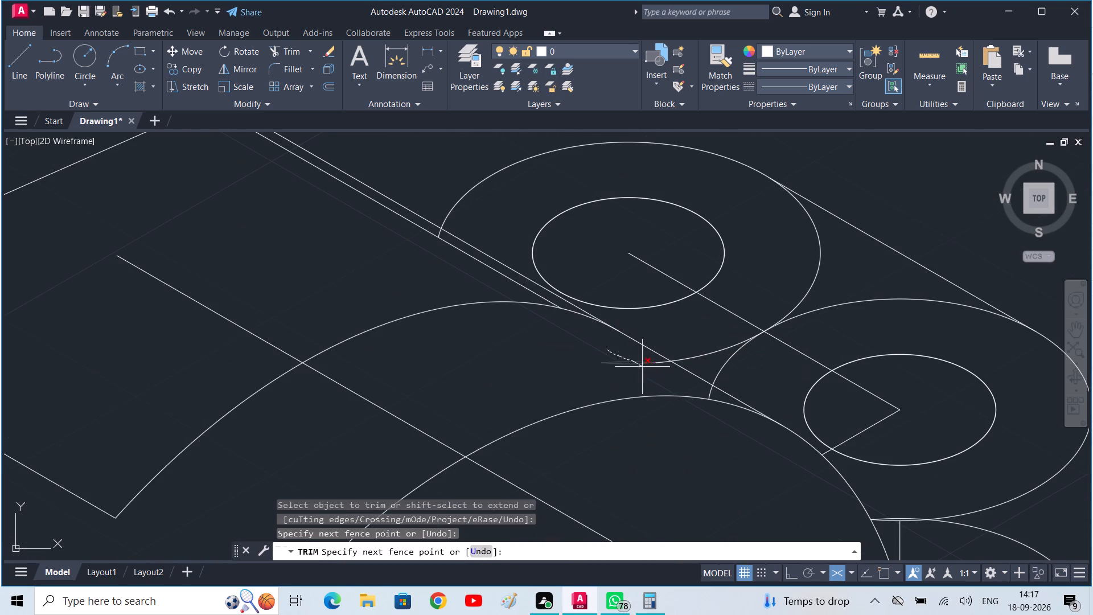
pyautogui.moveTo(642, 367); pyautogui.dragTo(654, 375)
pyautogui.scroll(2, 668, 369)
pyautogui.moveTo(738, 412); pyautogui.dragTo(780, 433)
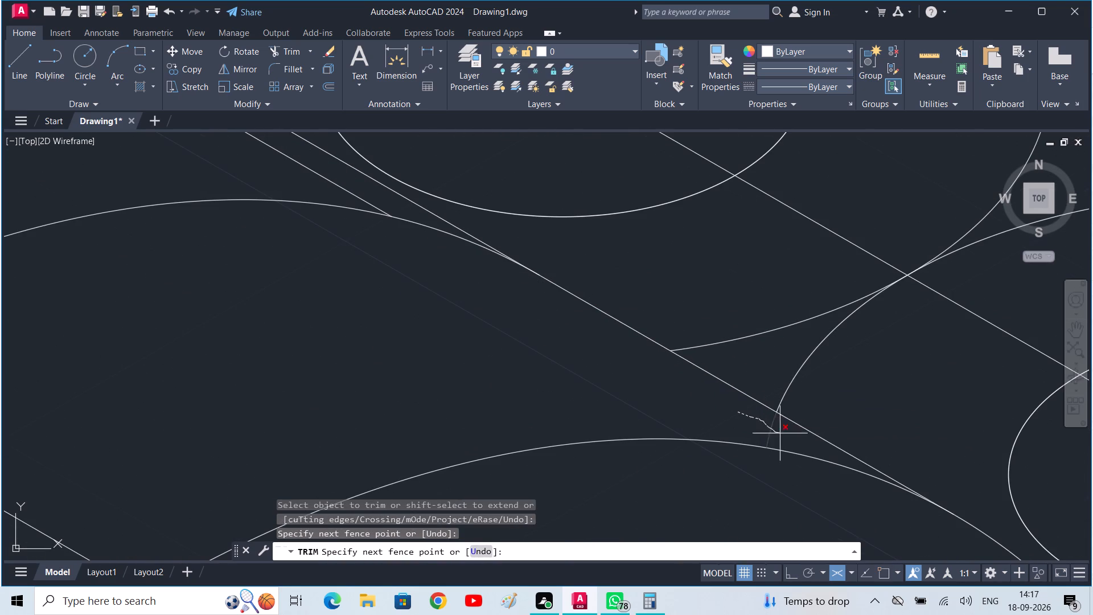
pyautogui.moveTo(780, 433); pyautogui.dragTo(781, 433)
pyautogui.scroll(-3, 576, 360)
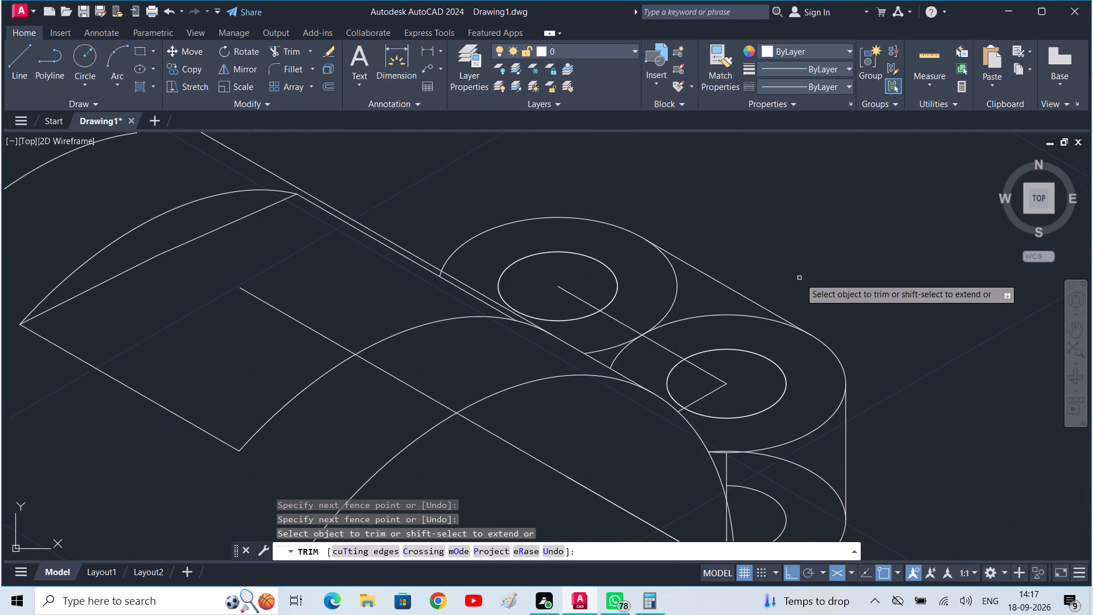
# Trim the upper outer isocircles' overlapping inner arcs and the centre line between the two holes.
pyautogui.moveTo(741, 322); pyautogui.dragTo(662, 289)
pyautogui.moveTo(667, 302); pyautogui.dragTo(697, 272, button='middle')
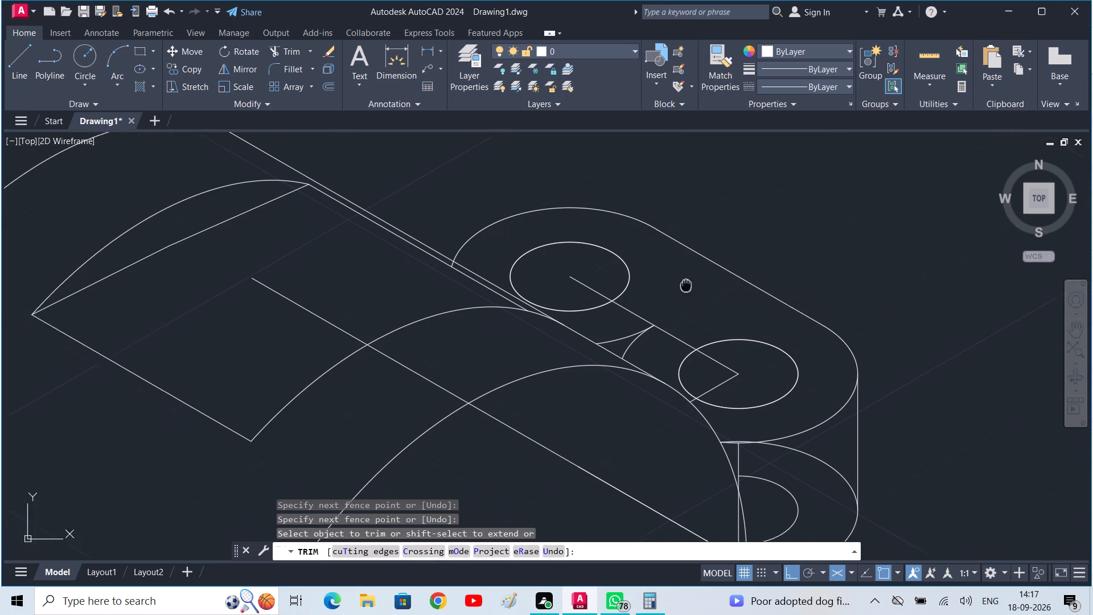
pyautogui.moveTo(697, 272); pyautogui.dragTo(710, 252, button='middle')
pyautogui.moveTo(666, 270); pyautogui.dragTo(636, 296)
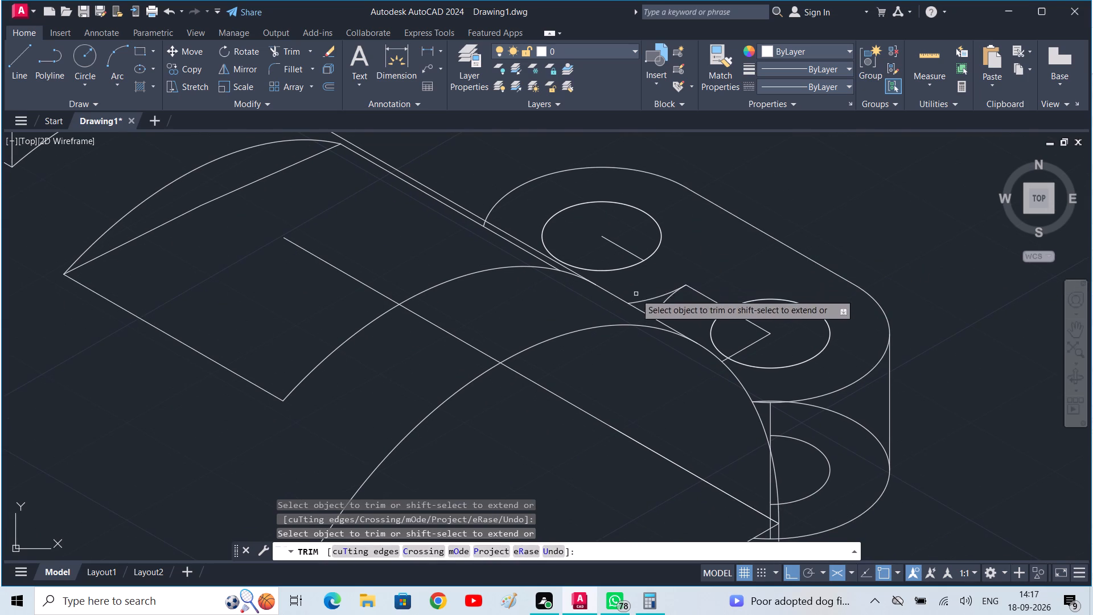
pyautogui.moveTo(636, 296); pyautogui.dragTo(691, 297)
pyautogui.click(695, 286)
pyautogui.moveTo(661, 282); pyautogui.dragTo(657, 299)
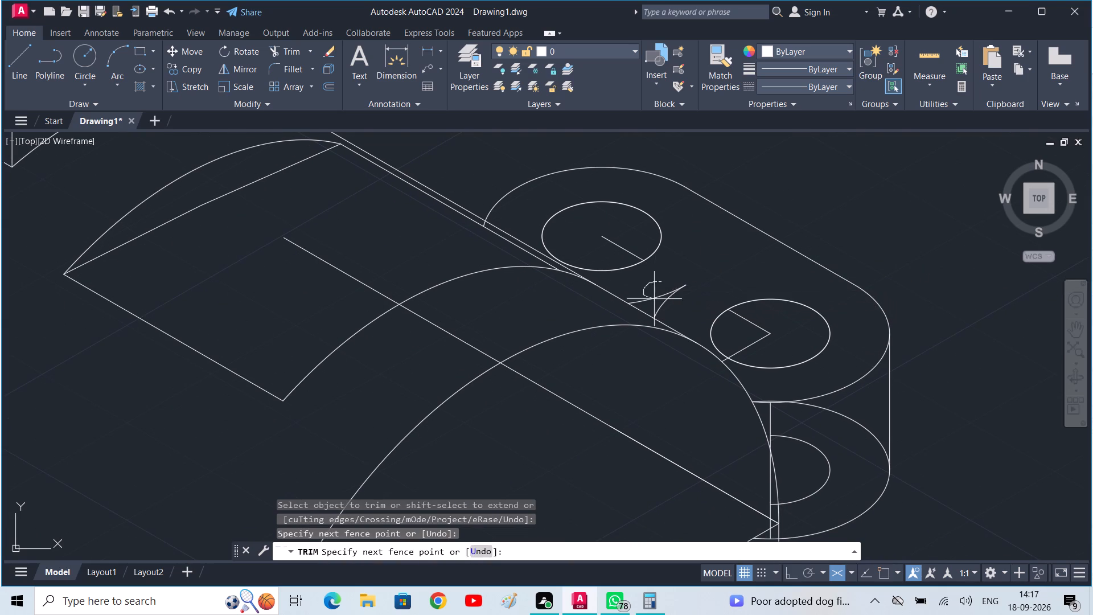
pyautogui.moveTo(657, 299); pyautogui.dragTo(689, 300)
# Trim the centre line remnants inside both upper holes and the short piece between the front hole and the arch.
pyautogui.moveTo(627, 245); pyautogui.dragTo(617, 251)
pyautogui.moveTo(750, 314); pyautogui.dragTo(763, 341)
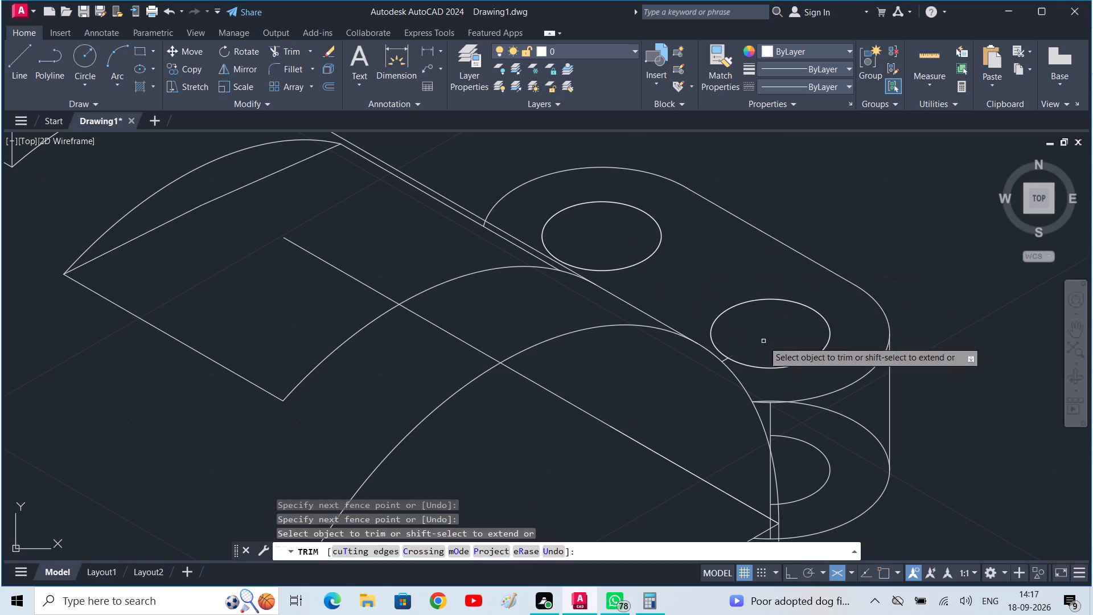
pyautogui.scroll(5, 729, 361)
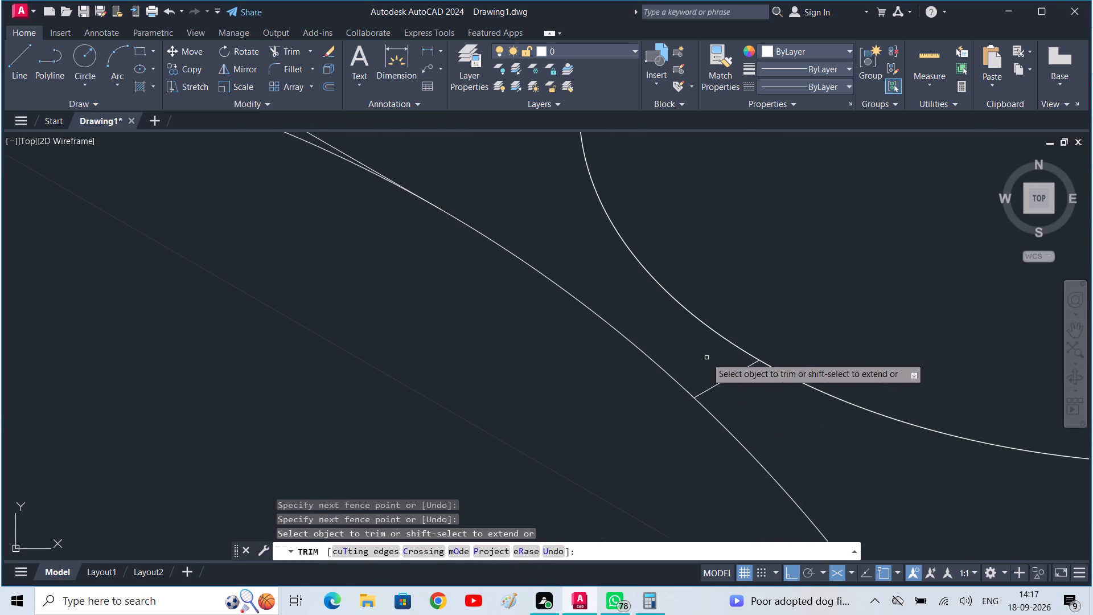
pyautogui.moveTo(706, 359); pyautogui.dragTo(749, 388)
pyautogui.scroll(-4, 741, 387)
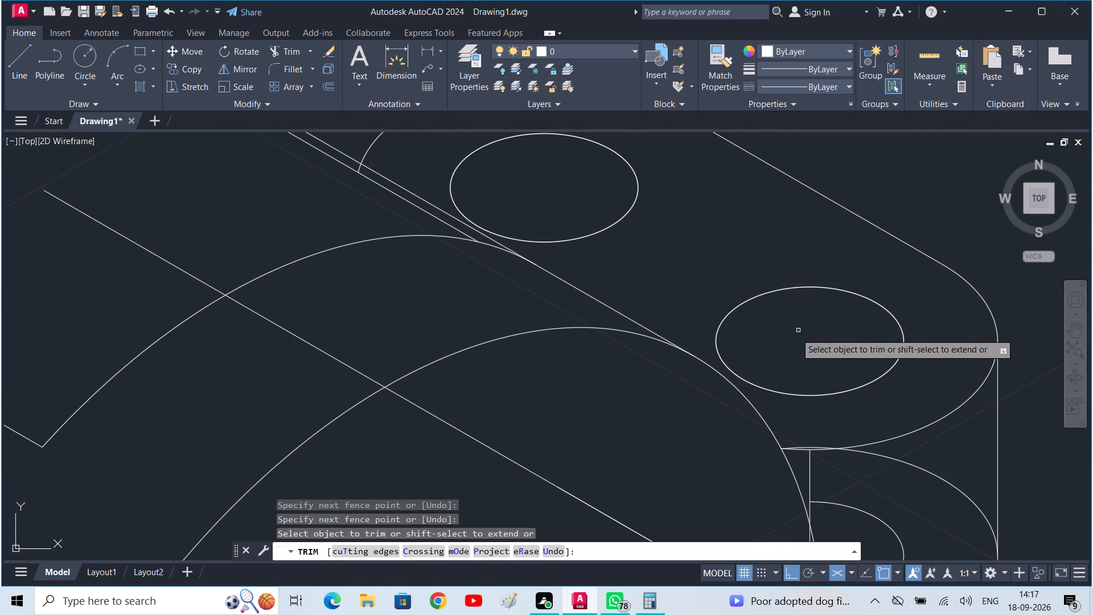
# Trim the rear upper outer isocircle's arc end lying between the body's two parallel long edges.
pyautogui.moveTo(630, 306); pyautogui.dragTo(878, 418, button='middle')
pyautogui.scroll(1, 616, 313)
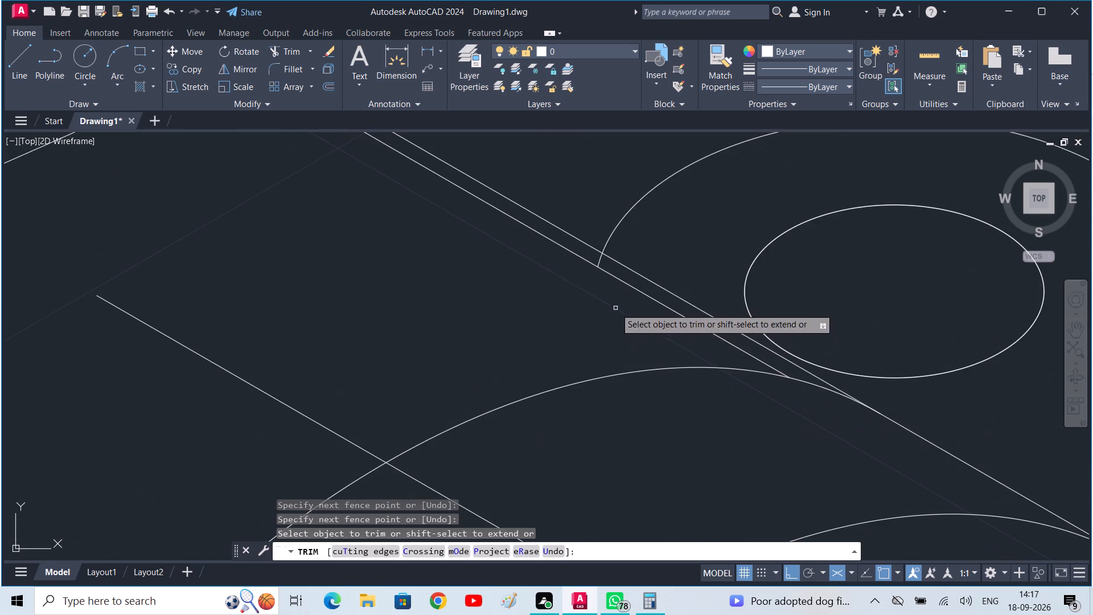
pyautogui.moveTo(615, 307); pyautogui.dragTo(615, 372, button='middle')
pyautogui.scroll(3, 603, 344)
pyautogui.moveTo(559, 243); pyautogui.dragTo(569, 249)
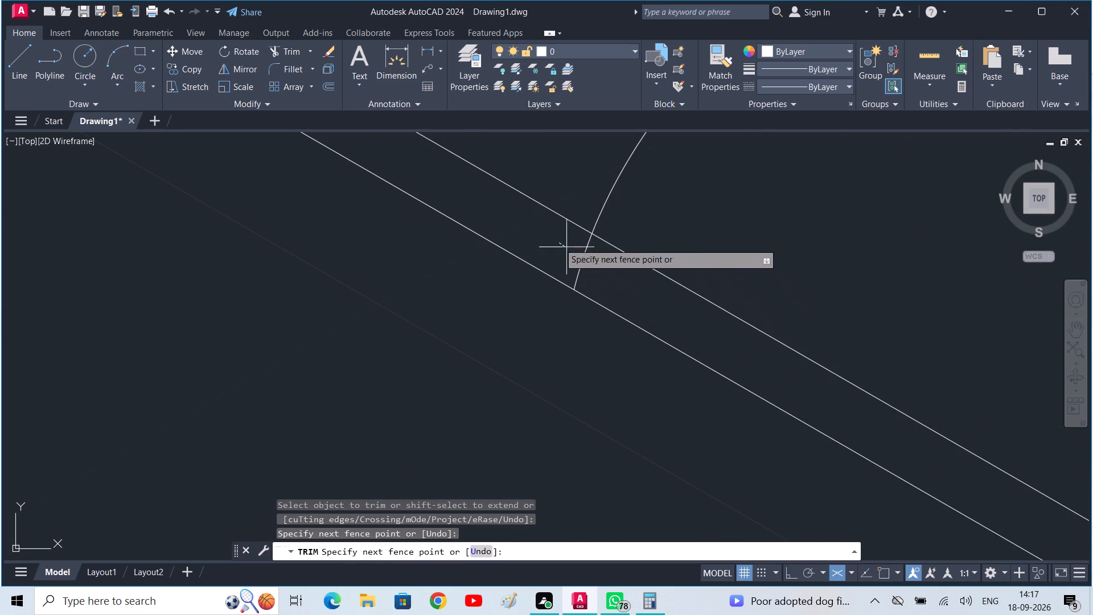
pyautogui.moveTo(569, 249); pyautogui.dragTo(601, 264)
pyautogui.scroll(-1, 603, 264)
pyautogui.scroll(-2, 673, 277)
pyautogui.scroll(-2, 810, 298)
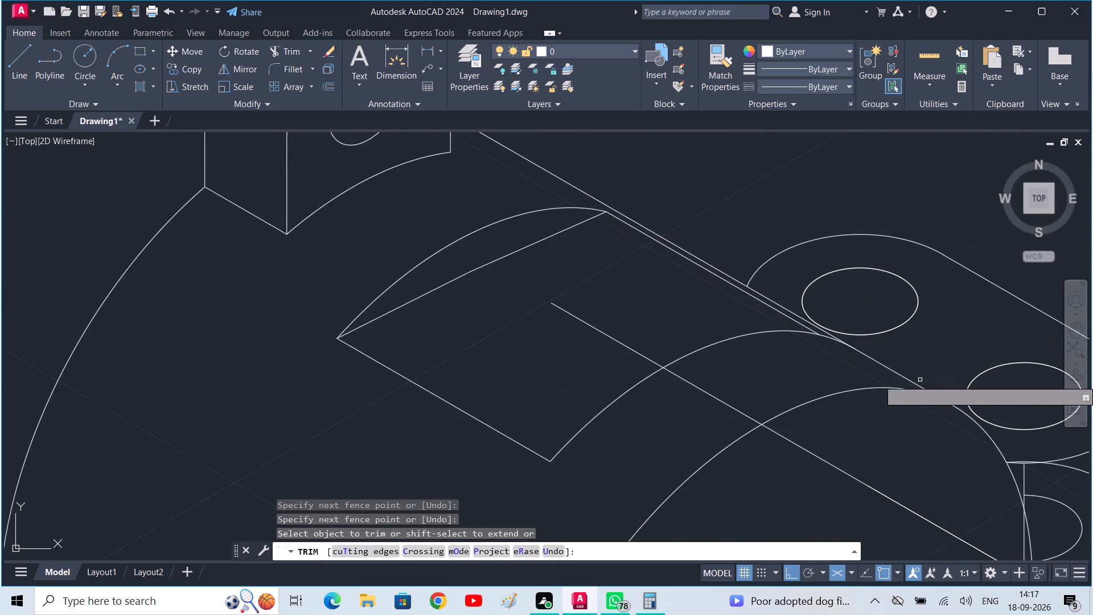
# Trim the front lower outer isocircle's top sliver, the upper part of the vertical centre line and the lower hole's arc.
pyautogui.moveTo(918, 384); pyautogui.dragTo(580, 294, button='middle')
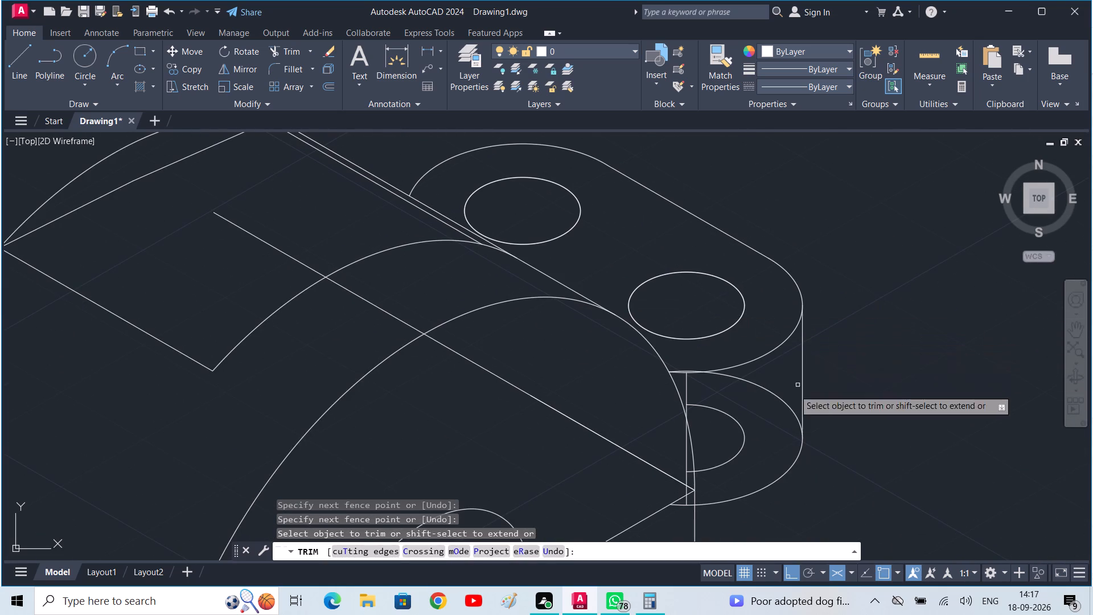
pyautogui.scroll(2, 690, 402)
pyautogui.scroll(1, 691, 354)
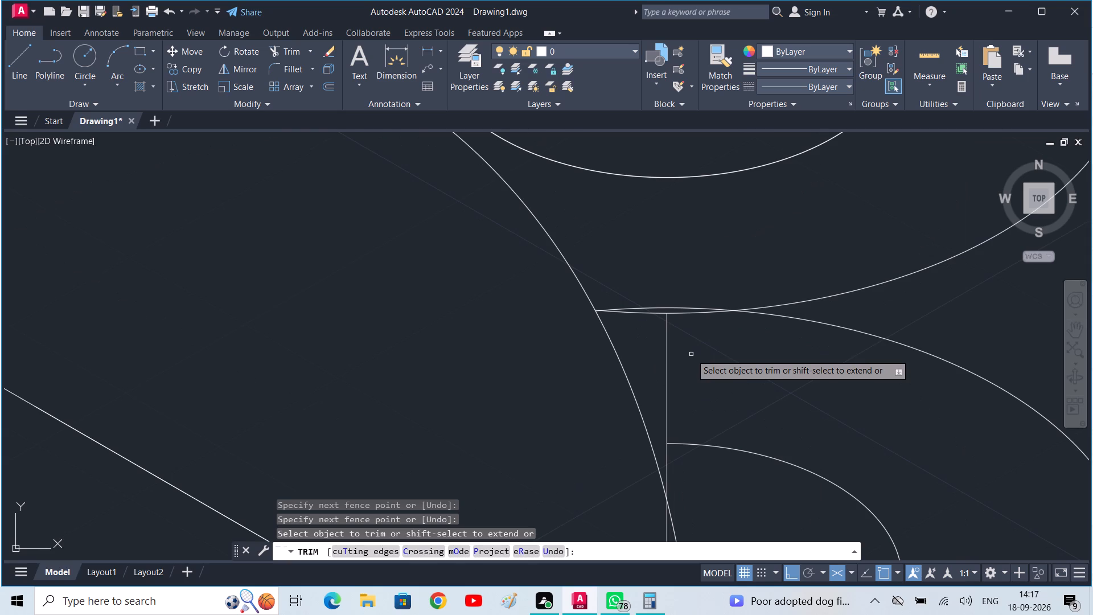
pyautogui.click(669, 305)
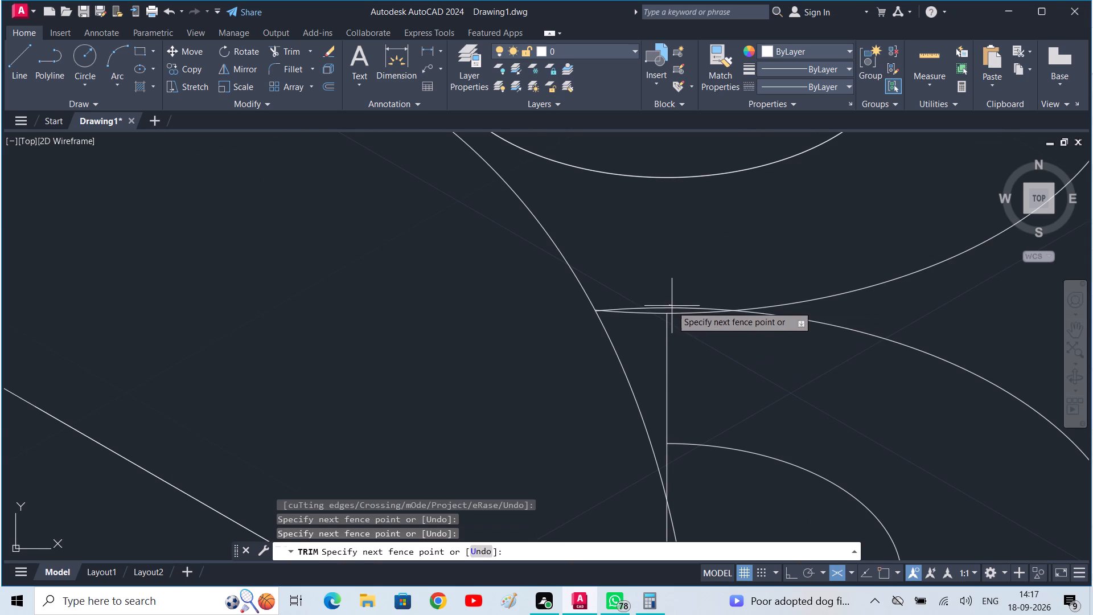
pyautogui.click(672, 308)
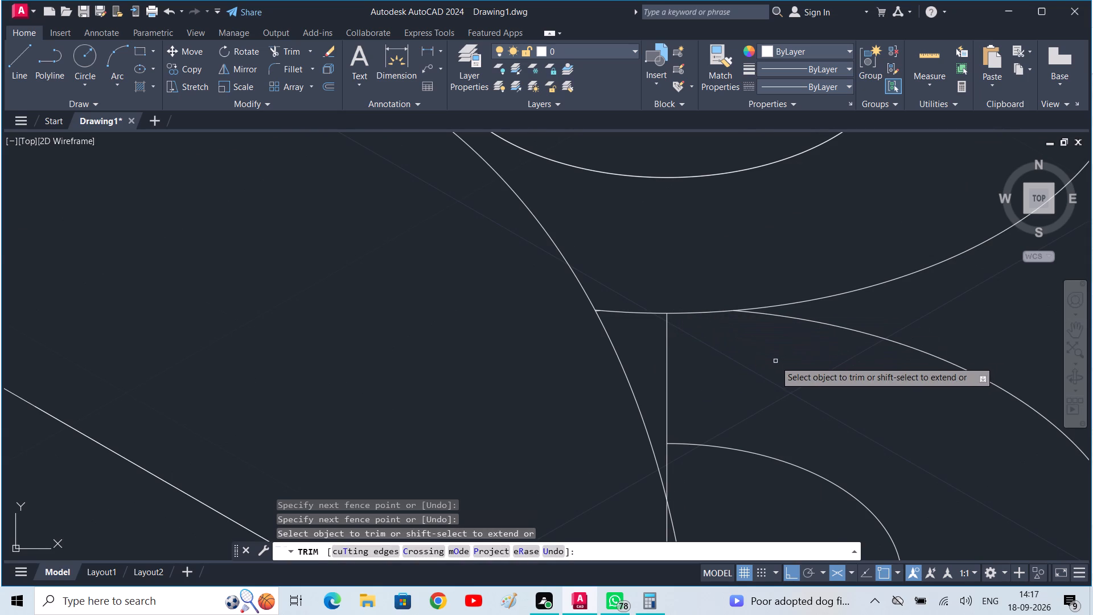
pyautogui.scroll(-1, 775, 361)
pyautogui.click(741, 355)
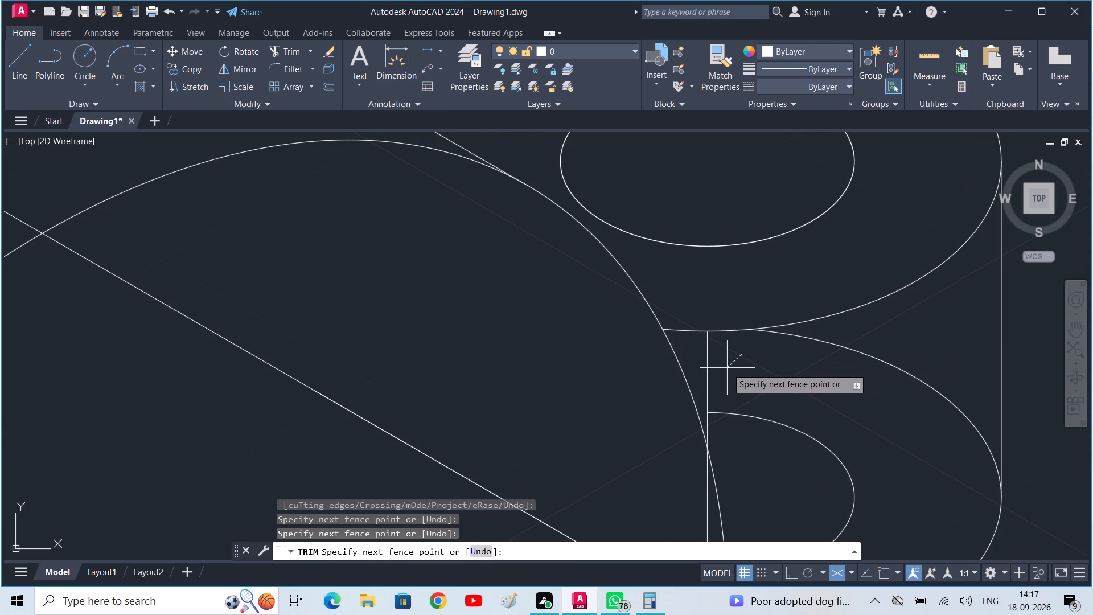
pyautogui.click(727, 368)
pyautogui.moveTo(728, 367); pyautogui.dragTo(757, 430)
# Trim the vertical centre line below the arch crossing and the leftover lower-hole and lower outer arc pieces inside the front face.
pyautogui.scroll(-1, 775, 423)
pyautogui.scroll(2, 783, 403)
pyautogui.moveTo(724, 468); pyautogui.dragTo(819, 321, button='middle')
pyautogui.scroll(1, 808, 342)
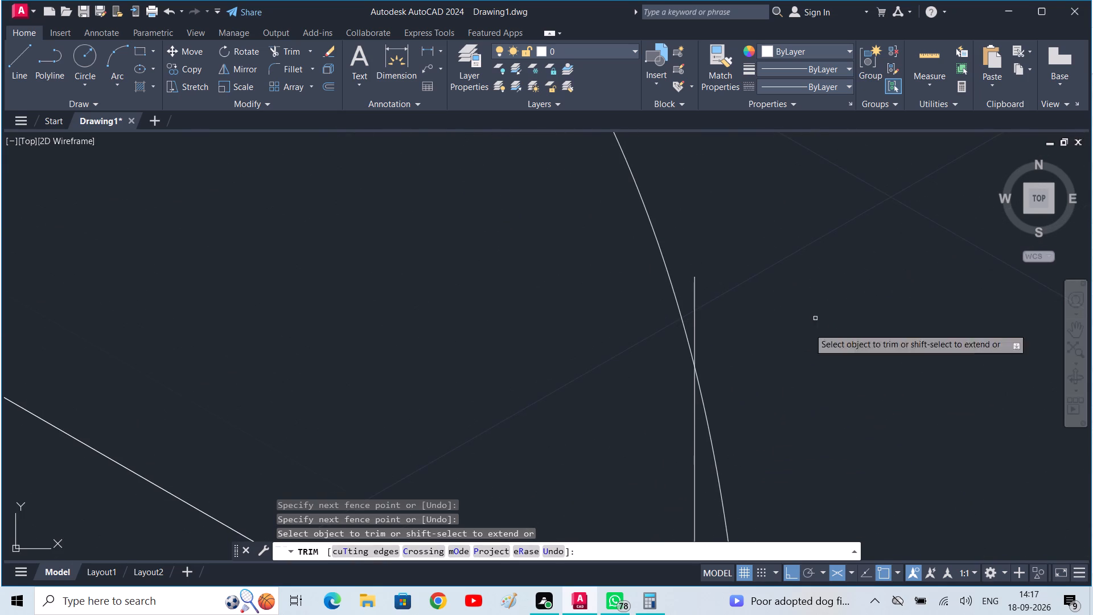
pyautogui.scroll(-1, 752, 404)
pyautogui.moveTo(741, 430); pyautogui.dragTo(776, 345, button='middle')
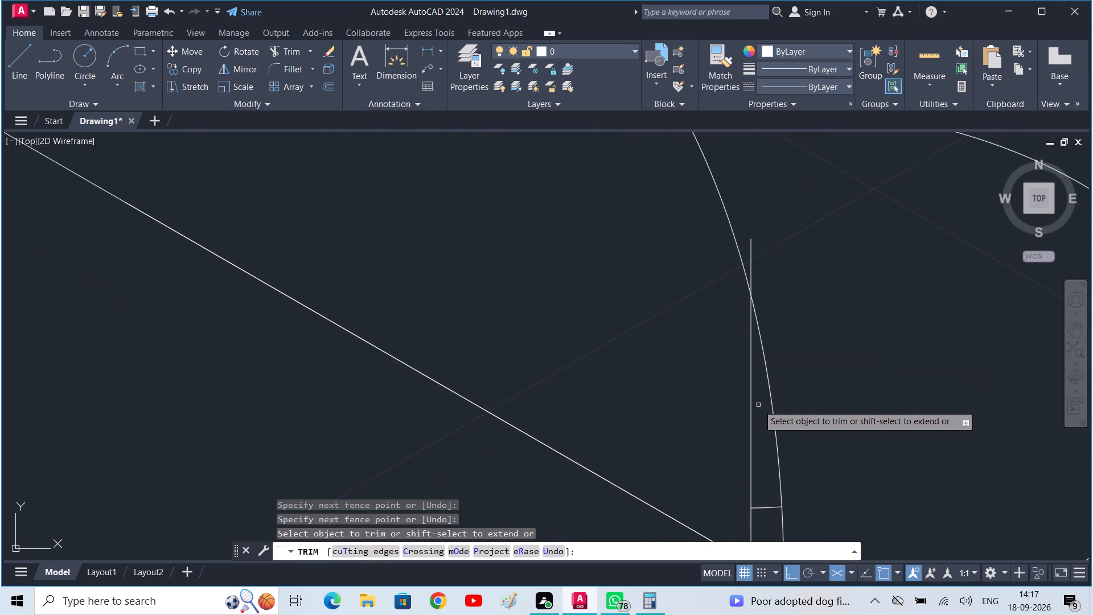
pyautogui.click(751, 408)
pyautogui.moveTo(758, 483); pyautogui.dragTo(724, 359, button='middle')
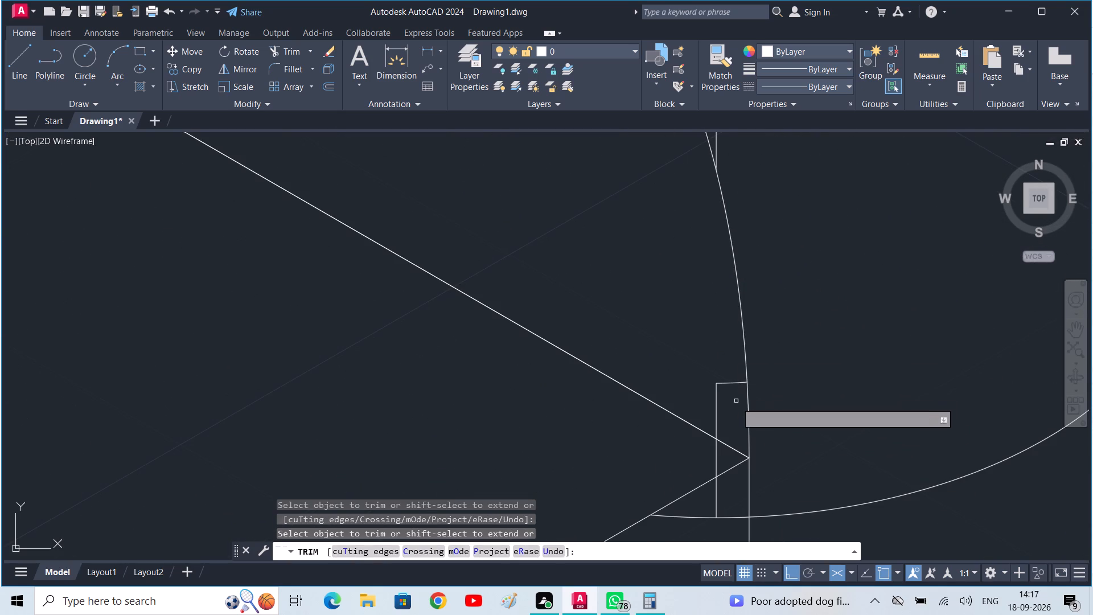
pyautogui.click(728, 381)
pyautogui.click(718, 397)
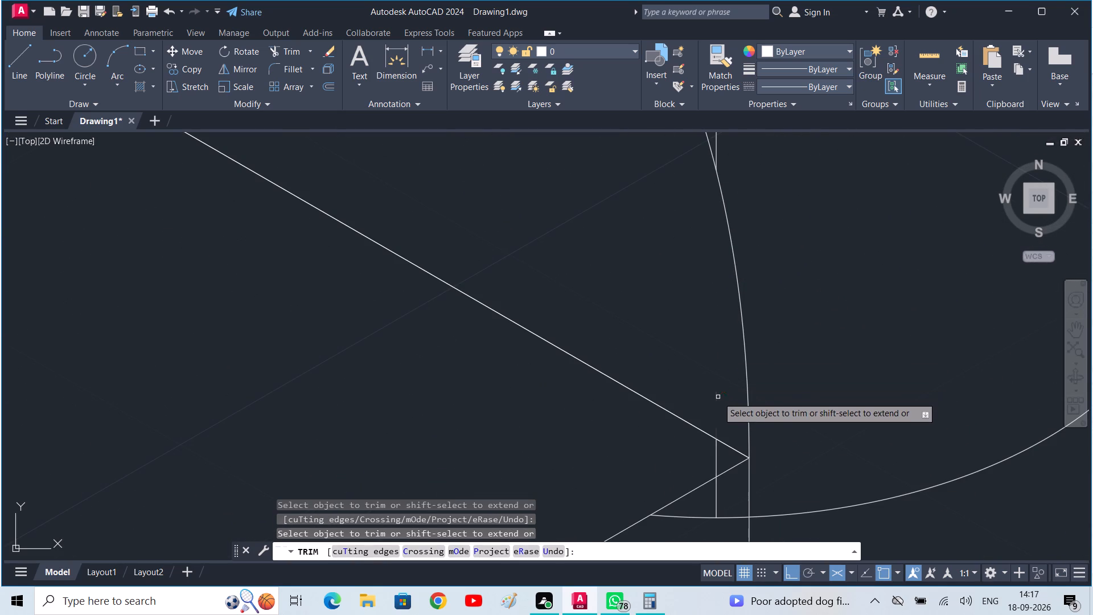
pyautogui.click(718, 454)
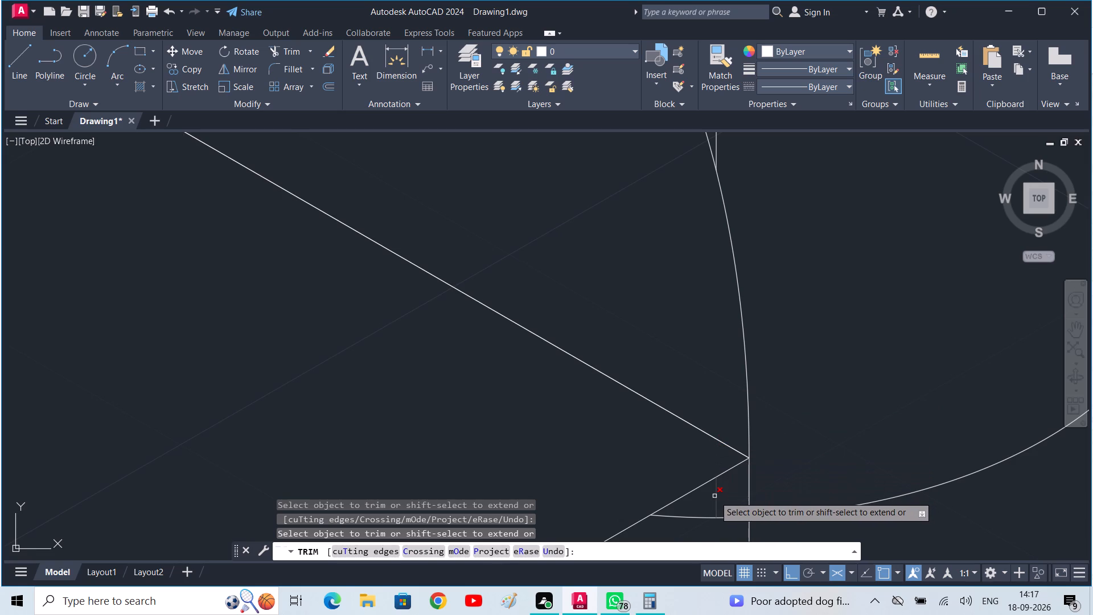
pyautogui.click(714, 496)
pyautogui.click(717, 517)
# Trim the short centre line stub beside the arch and the upper hidden arc of the far-side projection's lower outer isocircle.
pyautogui.scroll(-3, 722, 488)
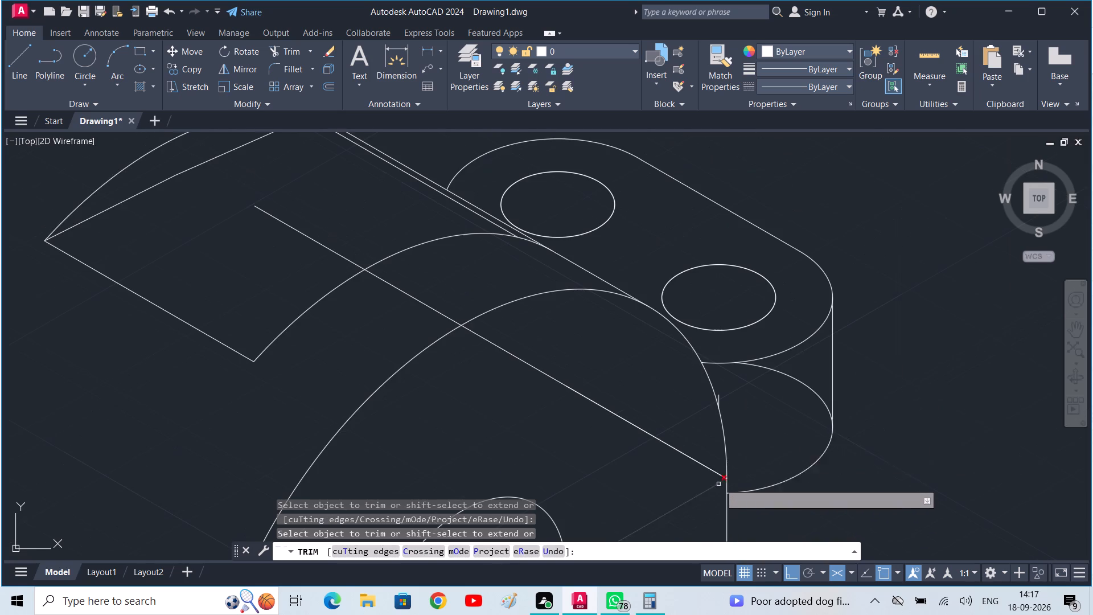
pyautogui.scroll(3, 722, 416)
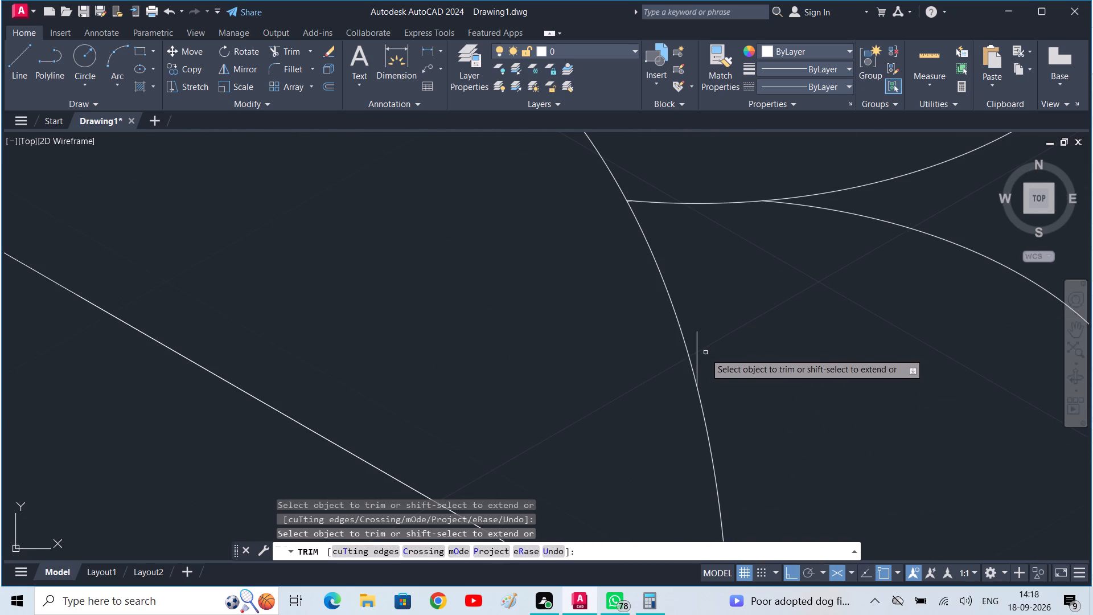
pyautogui.click(698, 356)
pyautogui.scroll(-2, 716, 362)
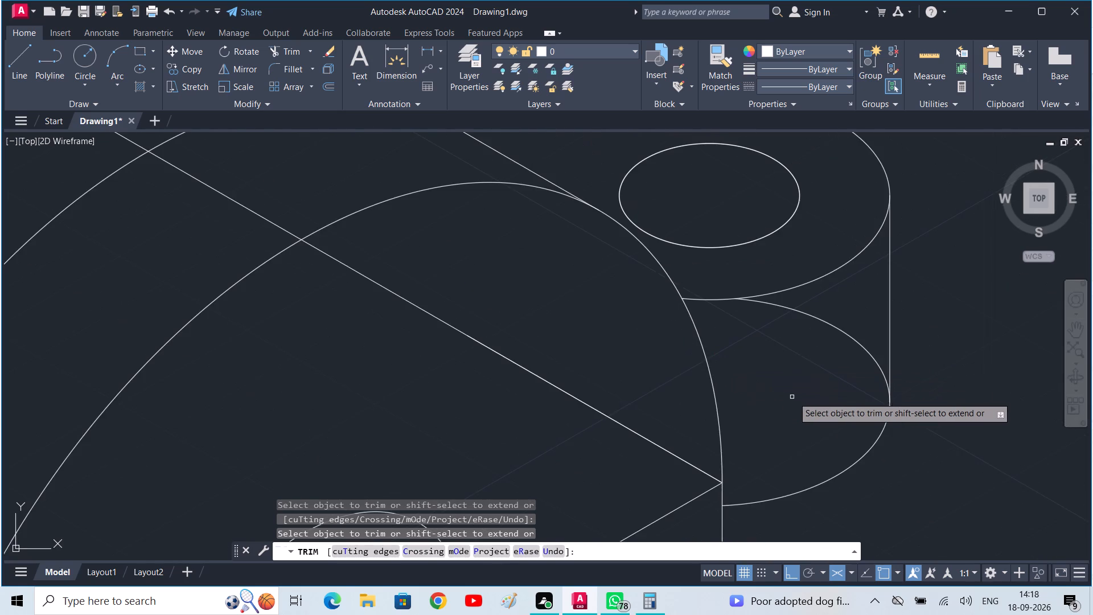
pyautogui.scroll(-1, 793, 397)
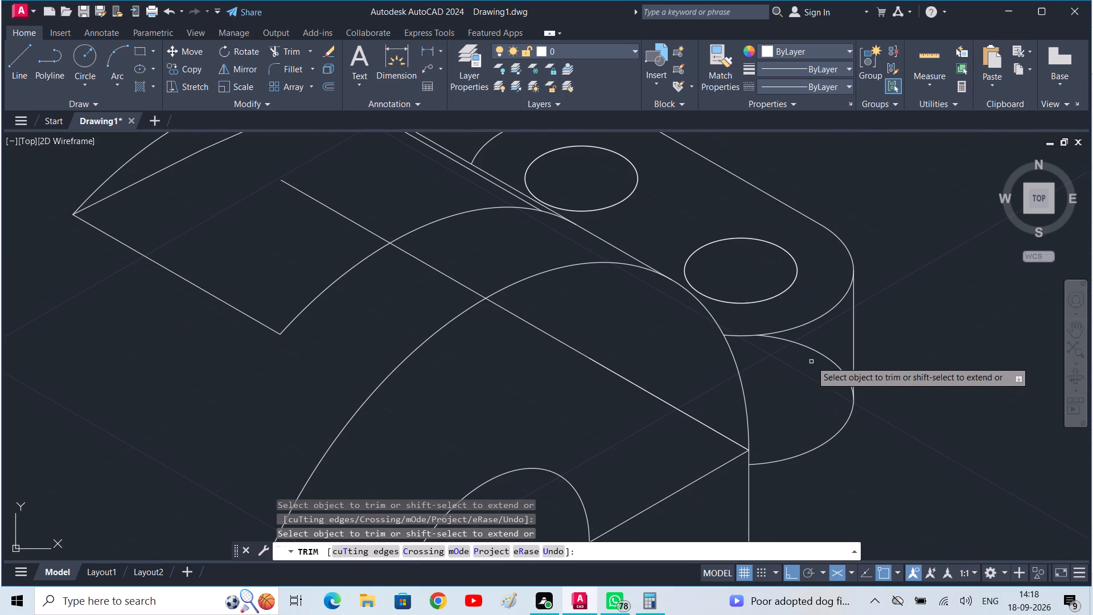
pyautogui.click(816, 349)
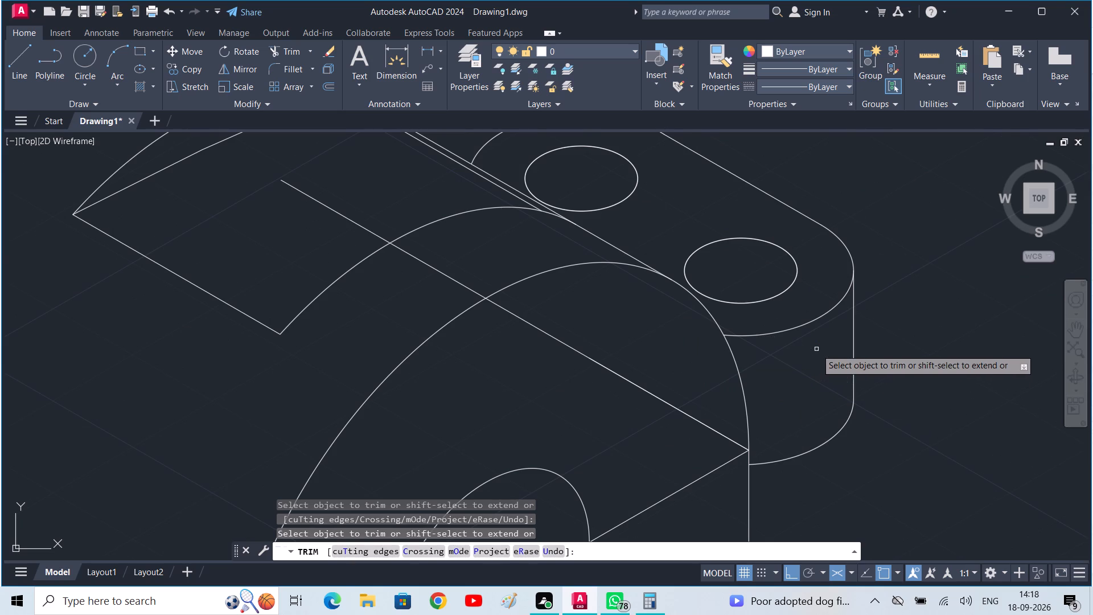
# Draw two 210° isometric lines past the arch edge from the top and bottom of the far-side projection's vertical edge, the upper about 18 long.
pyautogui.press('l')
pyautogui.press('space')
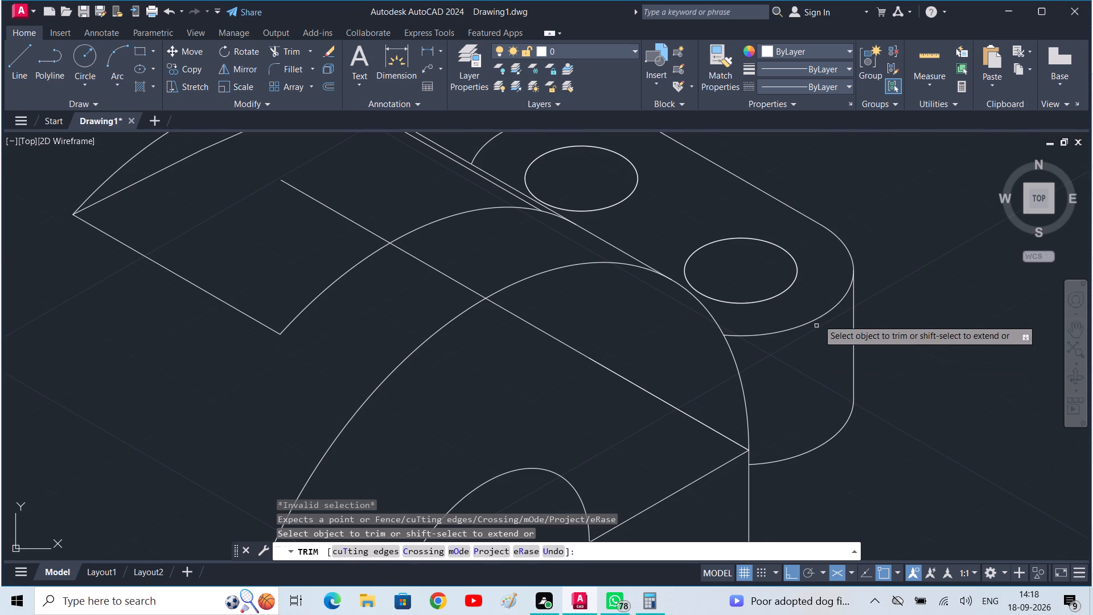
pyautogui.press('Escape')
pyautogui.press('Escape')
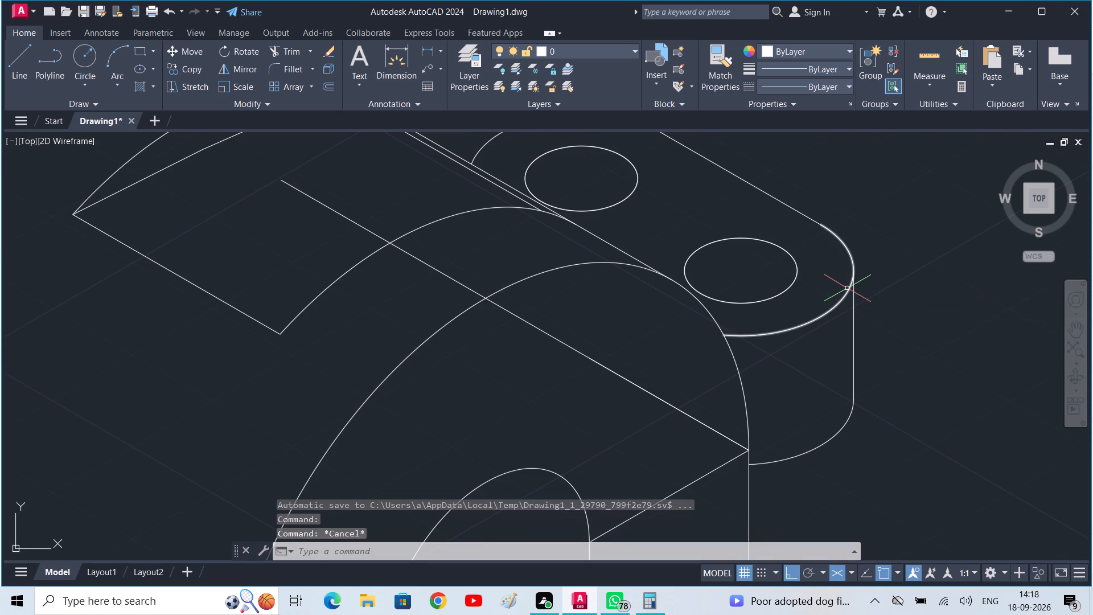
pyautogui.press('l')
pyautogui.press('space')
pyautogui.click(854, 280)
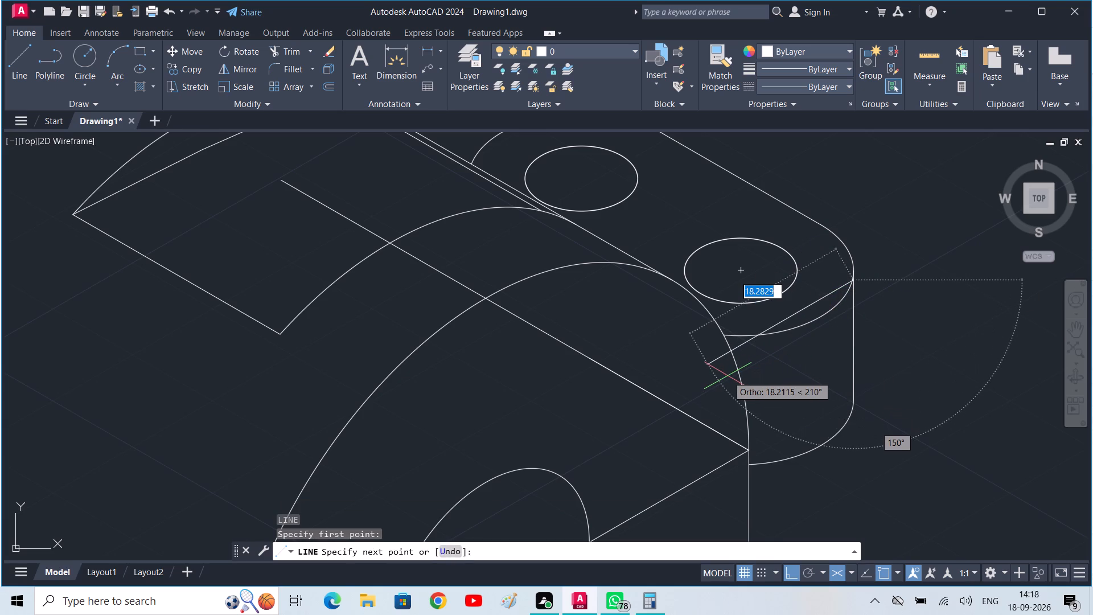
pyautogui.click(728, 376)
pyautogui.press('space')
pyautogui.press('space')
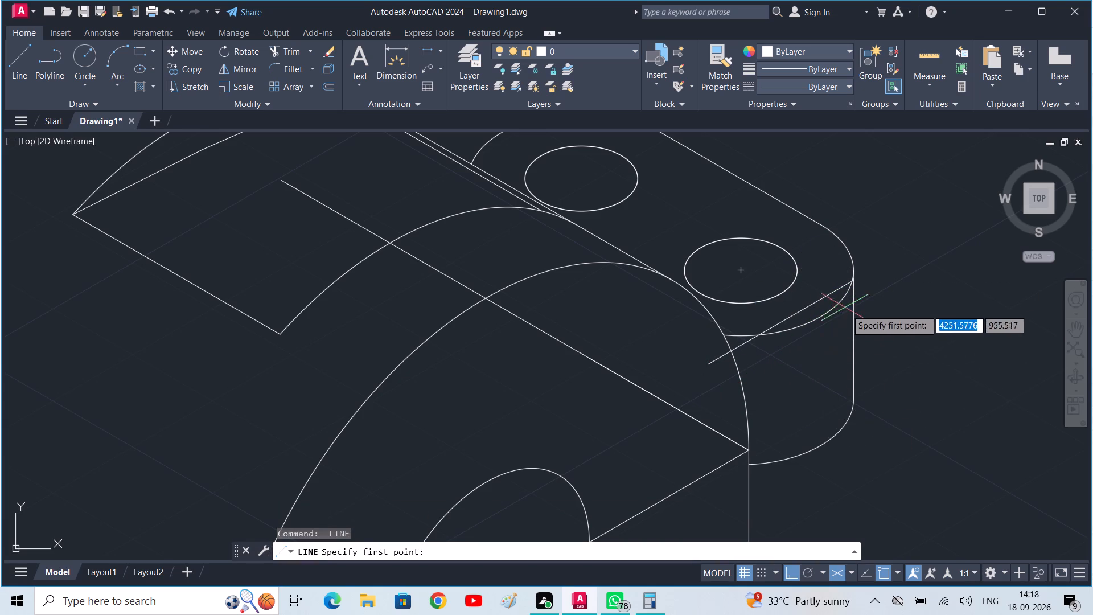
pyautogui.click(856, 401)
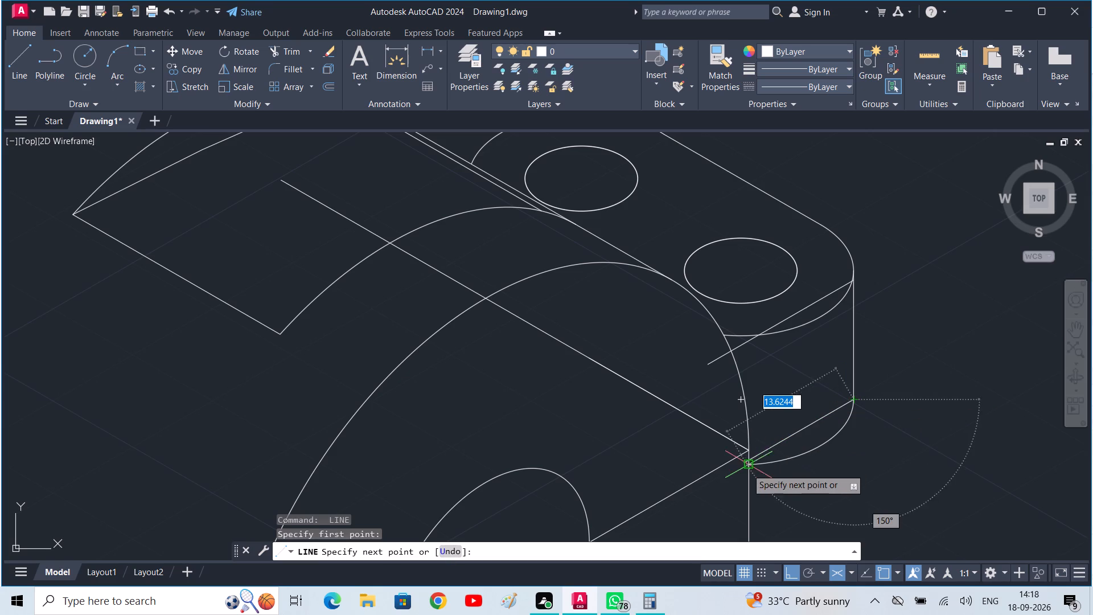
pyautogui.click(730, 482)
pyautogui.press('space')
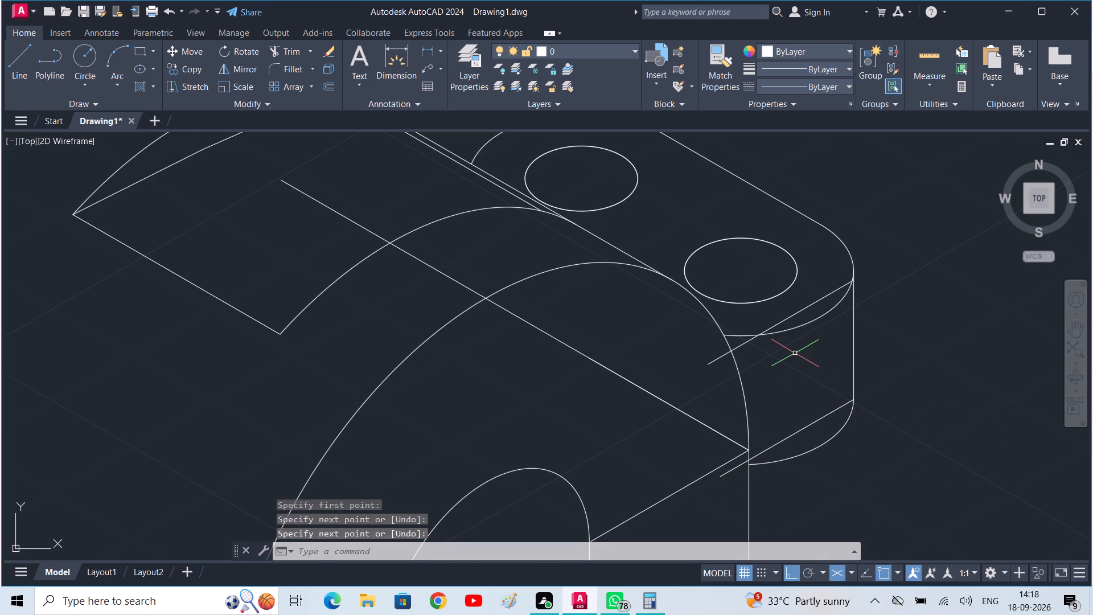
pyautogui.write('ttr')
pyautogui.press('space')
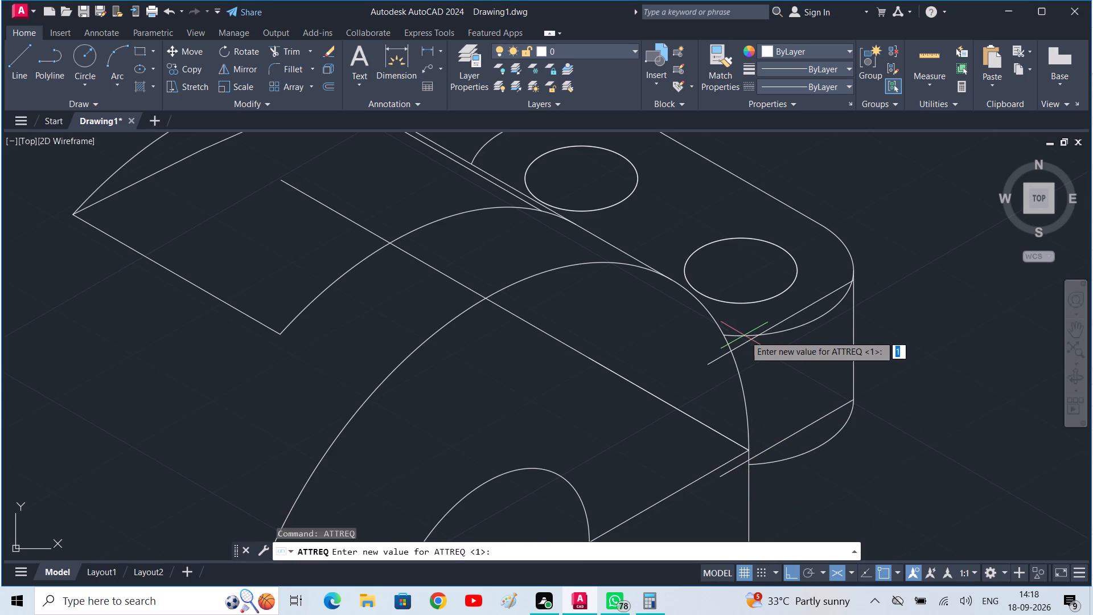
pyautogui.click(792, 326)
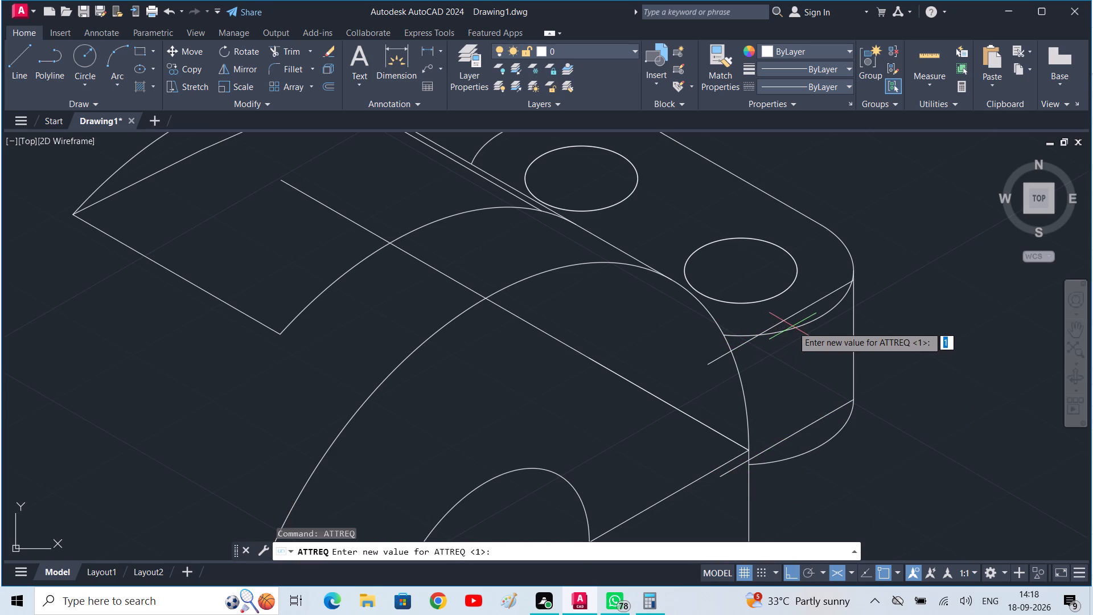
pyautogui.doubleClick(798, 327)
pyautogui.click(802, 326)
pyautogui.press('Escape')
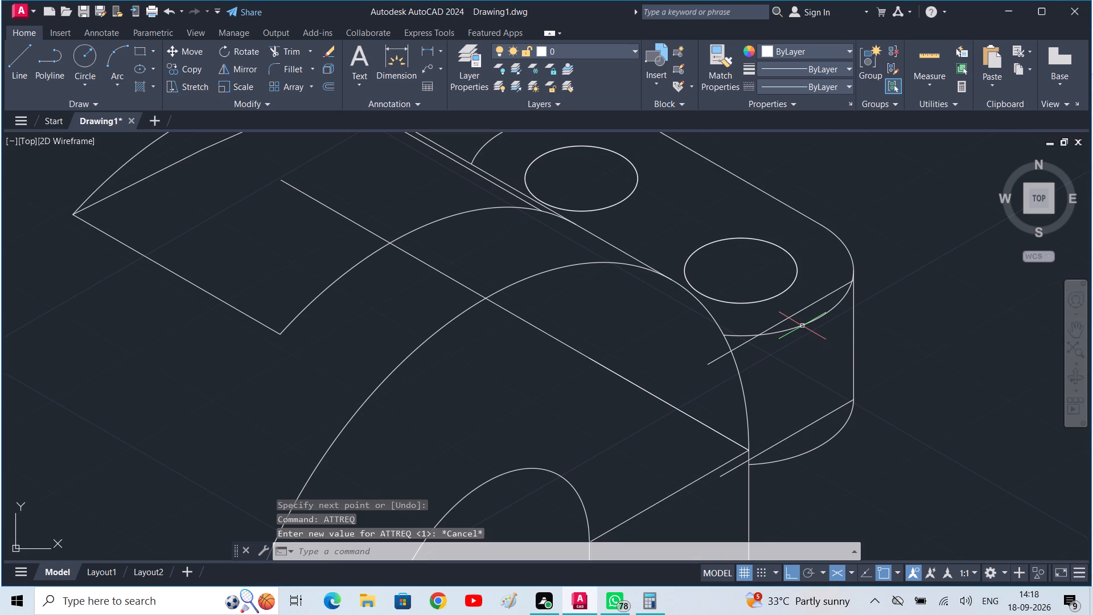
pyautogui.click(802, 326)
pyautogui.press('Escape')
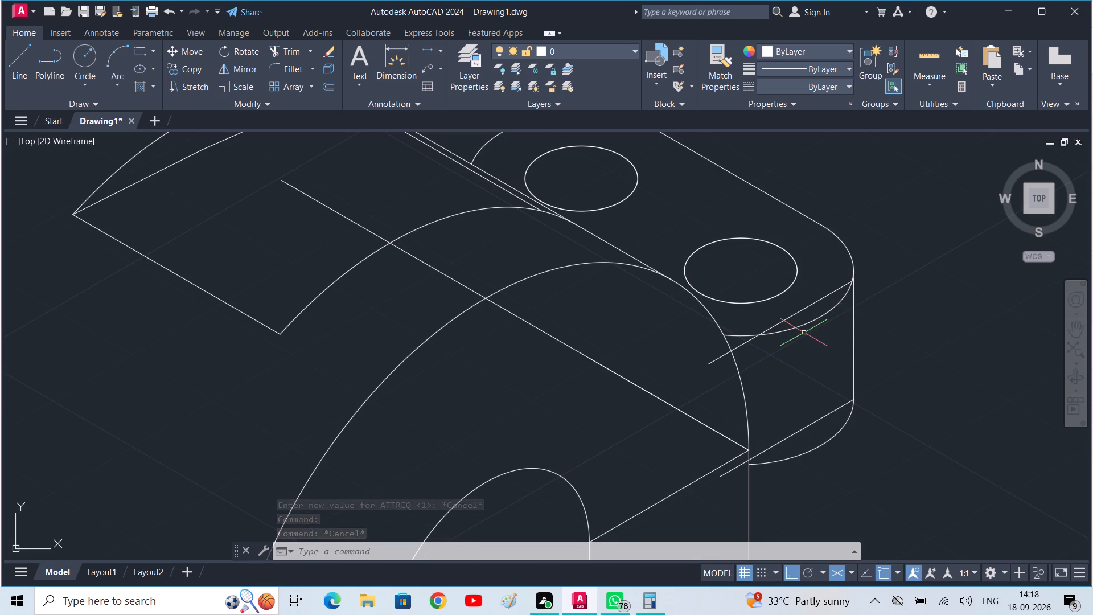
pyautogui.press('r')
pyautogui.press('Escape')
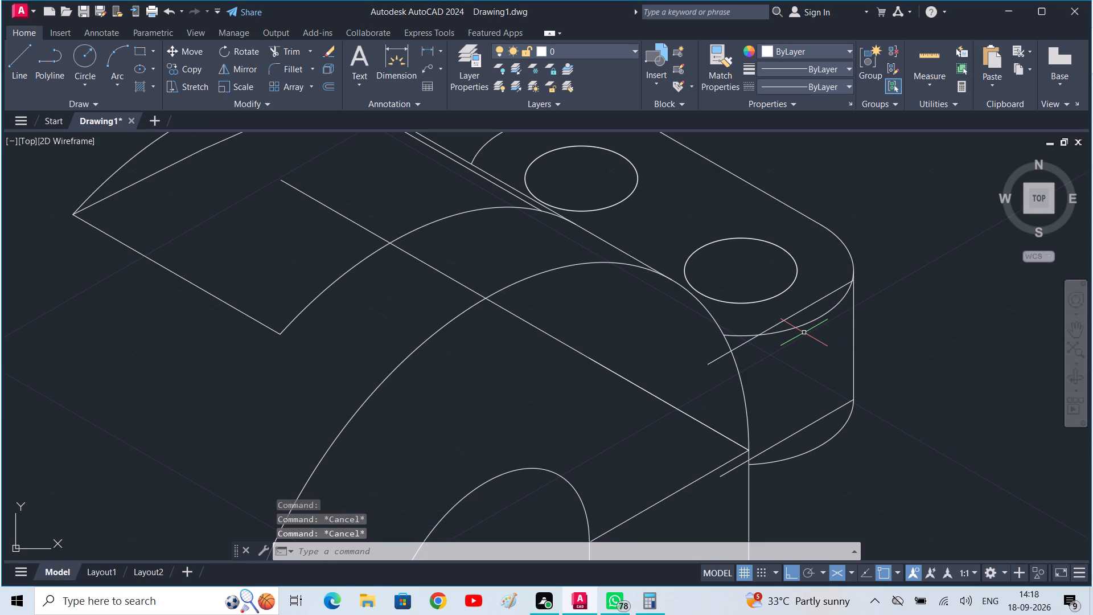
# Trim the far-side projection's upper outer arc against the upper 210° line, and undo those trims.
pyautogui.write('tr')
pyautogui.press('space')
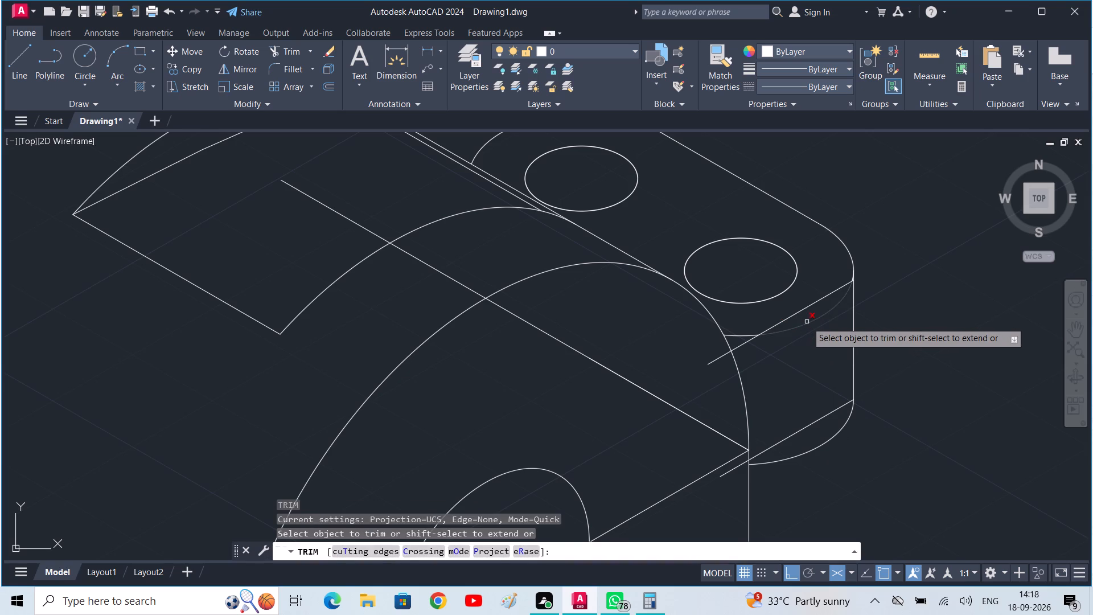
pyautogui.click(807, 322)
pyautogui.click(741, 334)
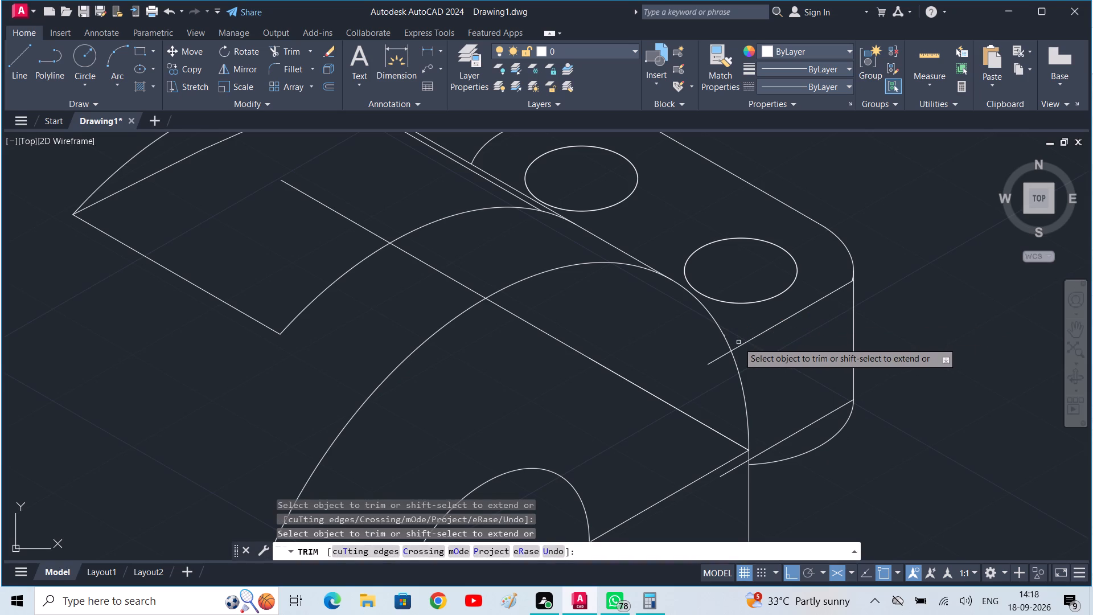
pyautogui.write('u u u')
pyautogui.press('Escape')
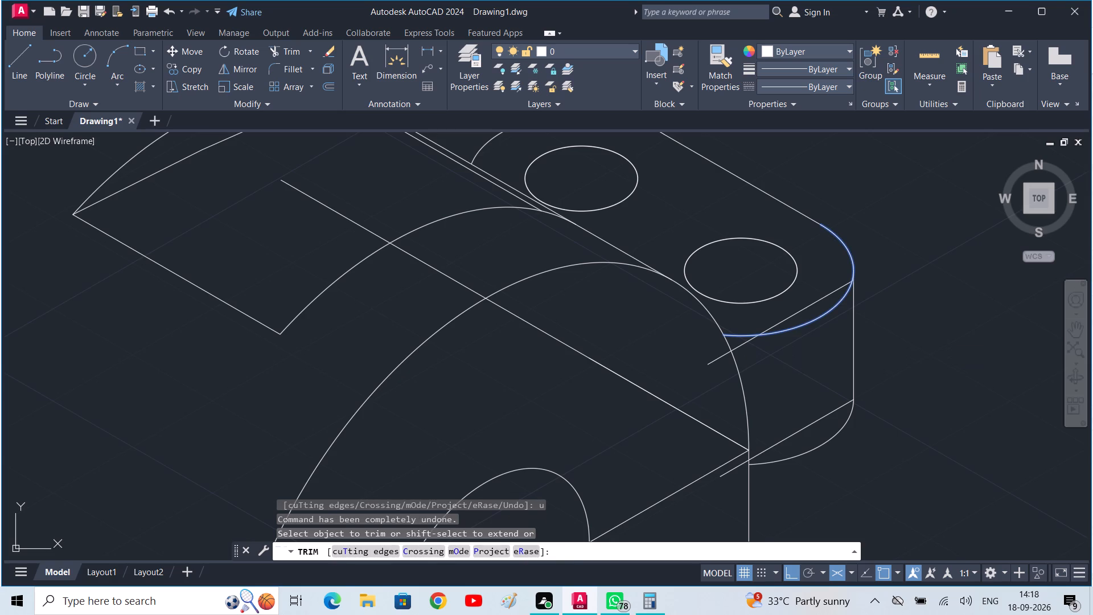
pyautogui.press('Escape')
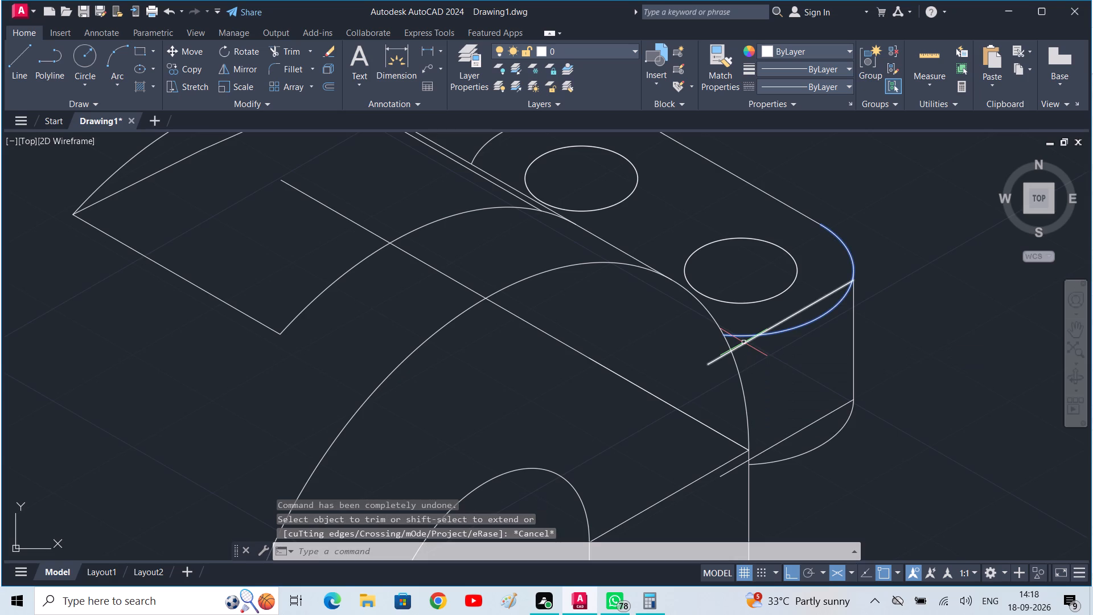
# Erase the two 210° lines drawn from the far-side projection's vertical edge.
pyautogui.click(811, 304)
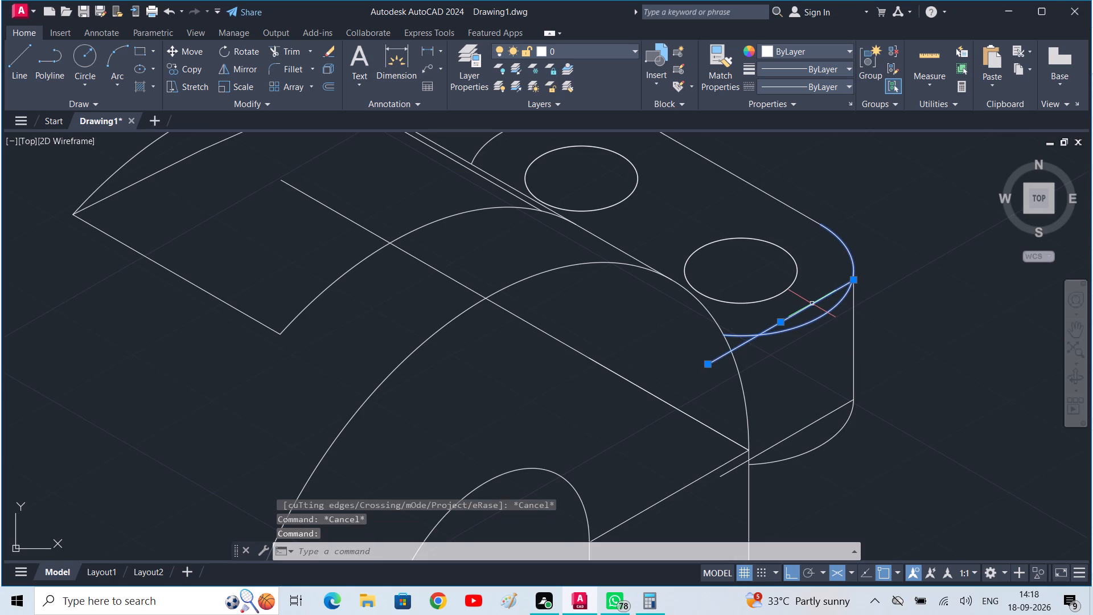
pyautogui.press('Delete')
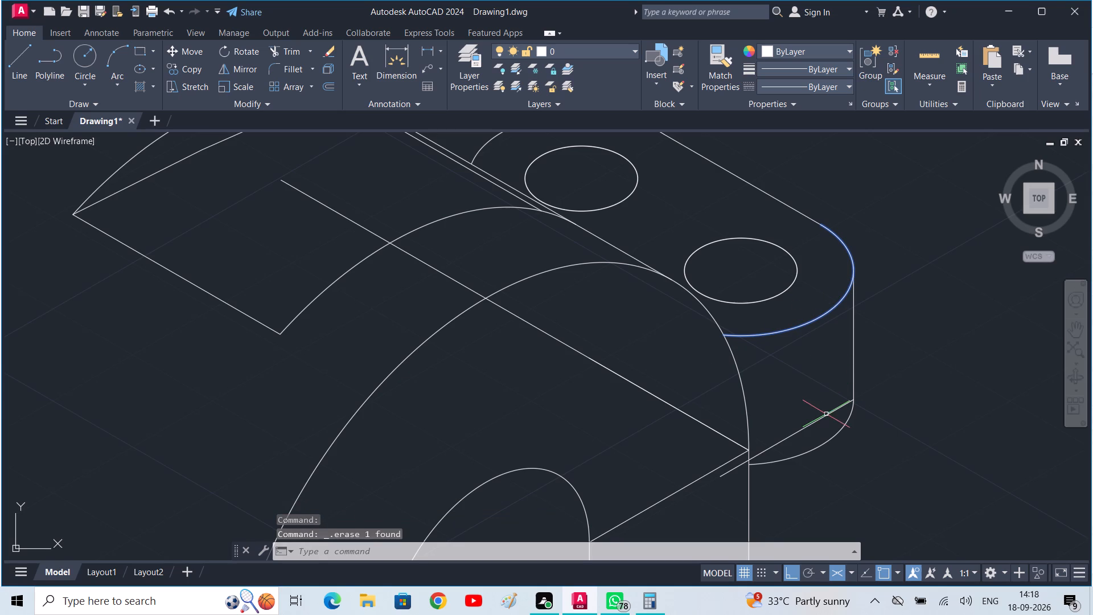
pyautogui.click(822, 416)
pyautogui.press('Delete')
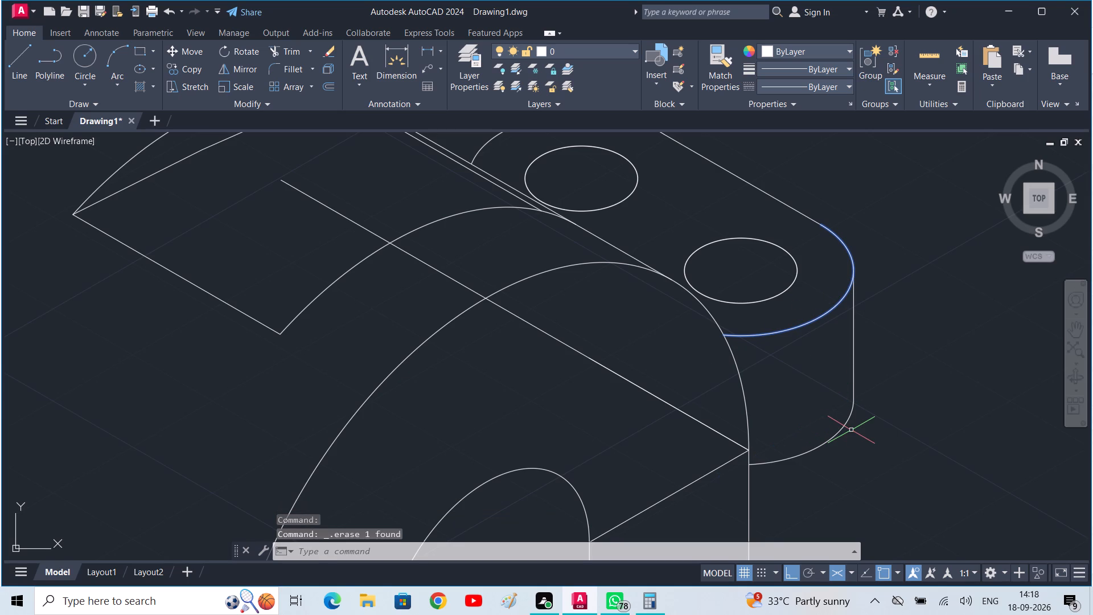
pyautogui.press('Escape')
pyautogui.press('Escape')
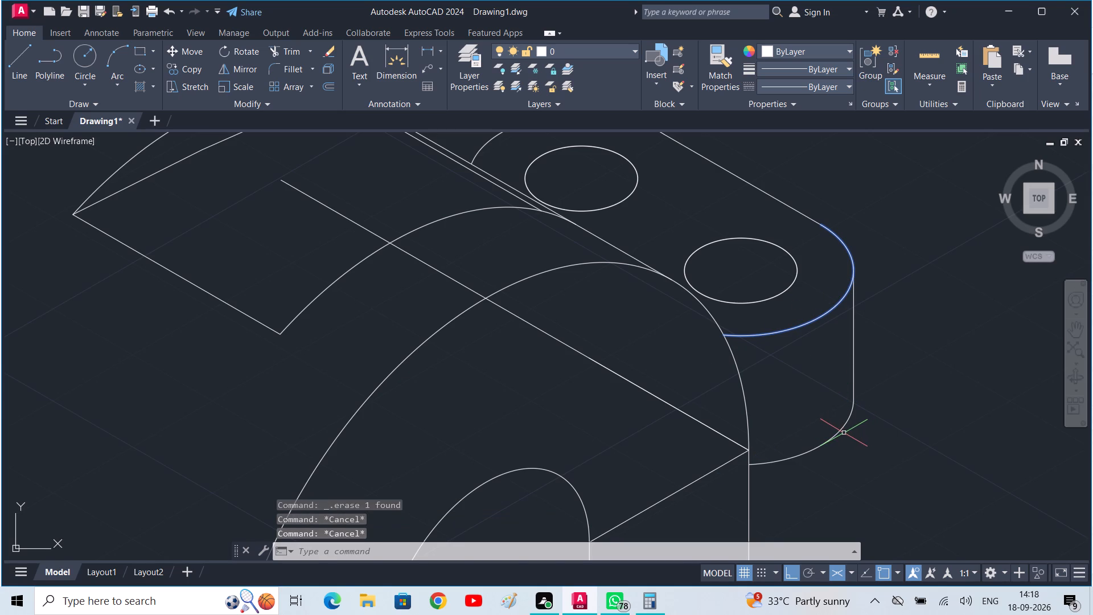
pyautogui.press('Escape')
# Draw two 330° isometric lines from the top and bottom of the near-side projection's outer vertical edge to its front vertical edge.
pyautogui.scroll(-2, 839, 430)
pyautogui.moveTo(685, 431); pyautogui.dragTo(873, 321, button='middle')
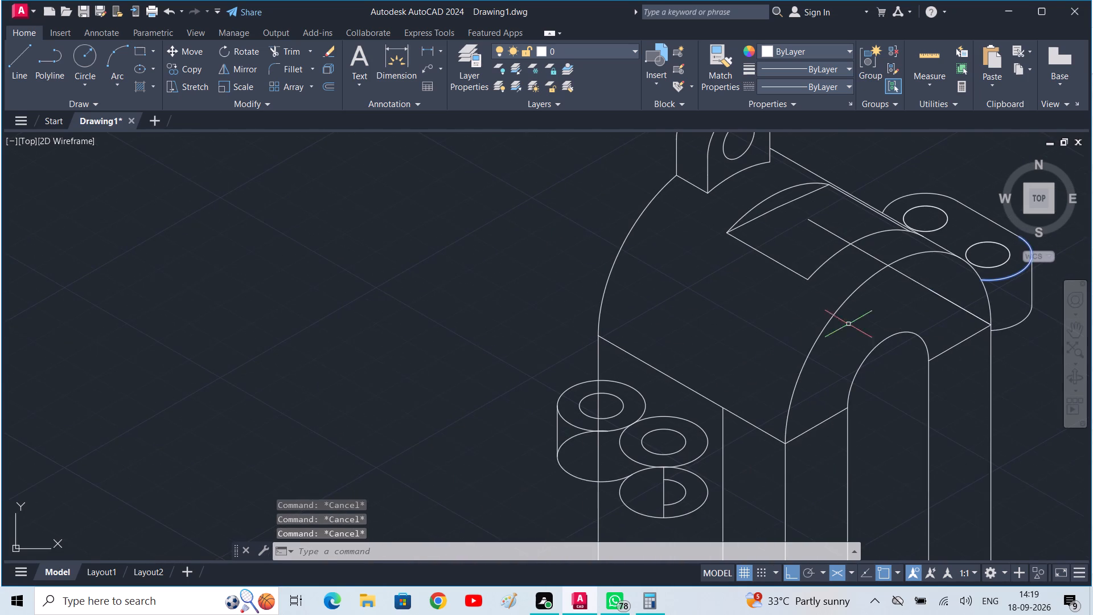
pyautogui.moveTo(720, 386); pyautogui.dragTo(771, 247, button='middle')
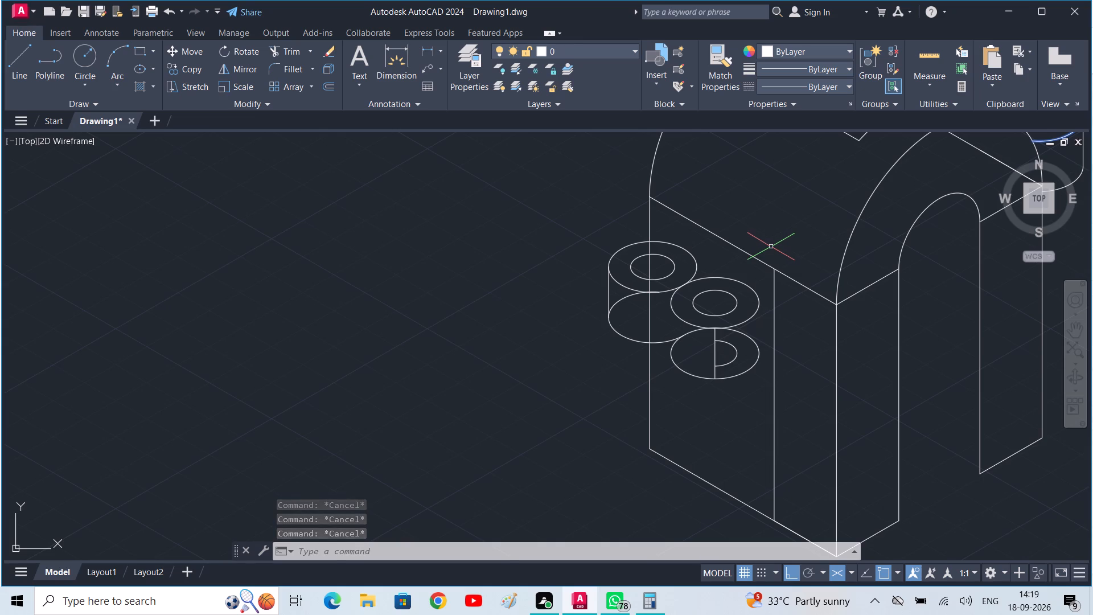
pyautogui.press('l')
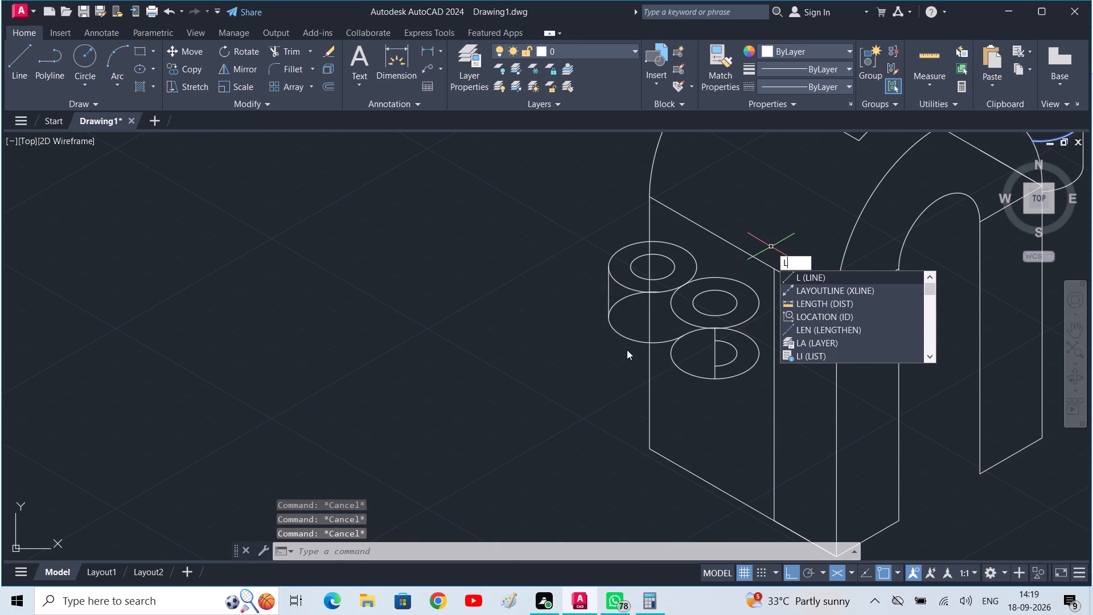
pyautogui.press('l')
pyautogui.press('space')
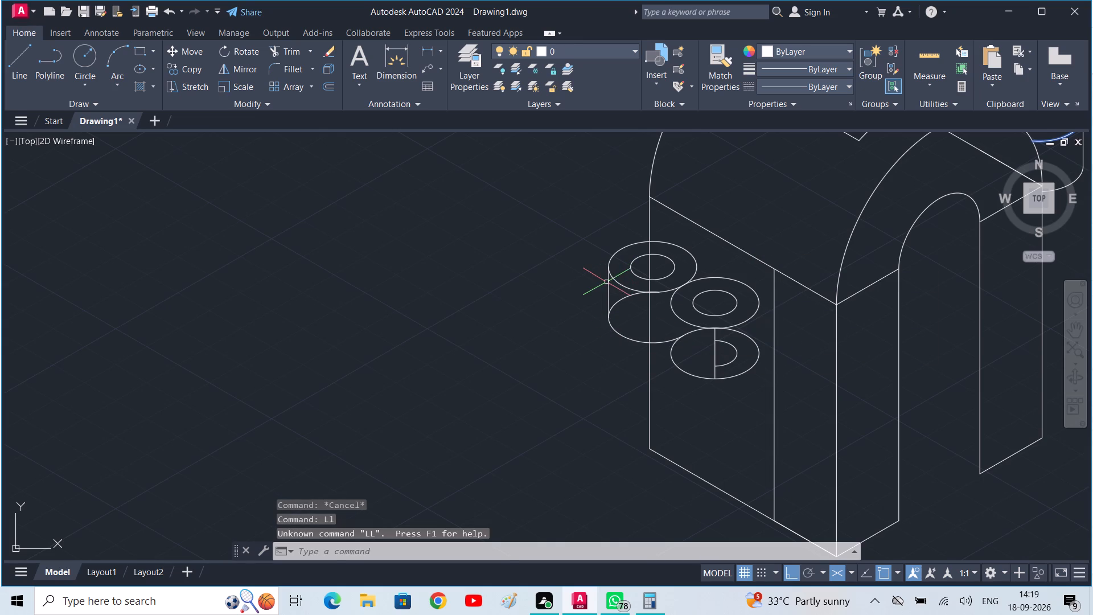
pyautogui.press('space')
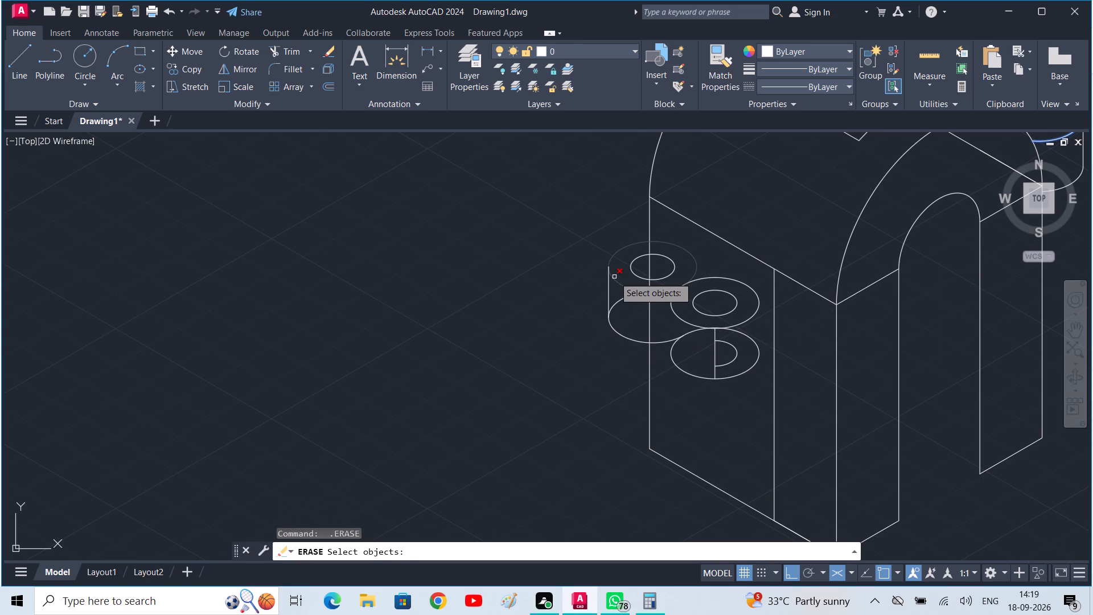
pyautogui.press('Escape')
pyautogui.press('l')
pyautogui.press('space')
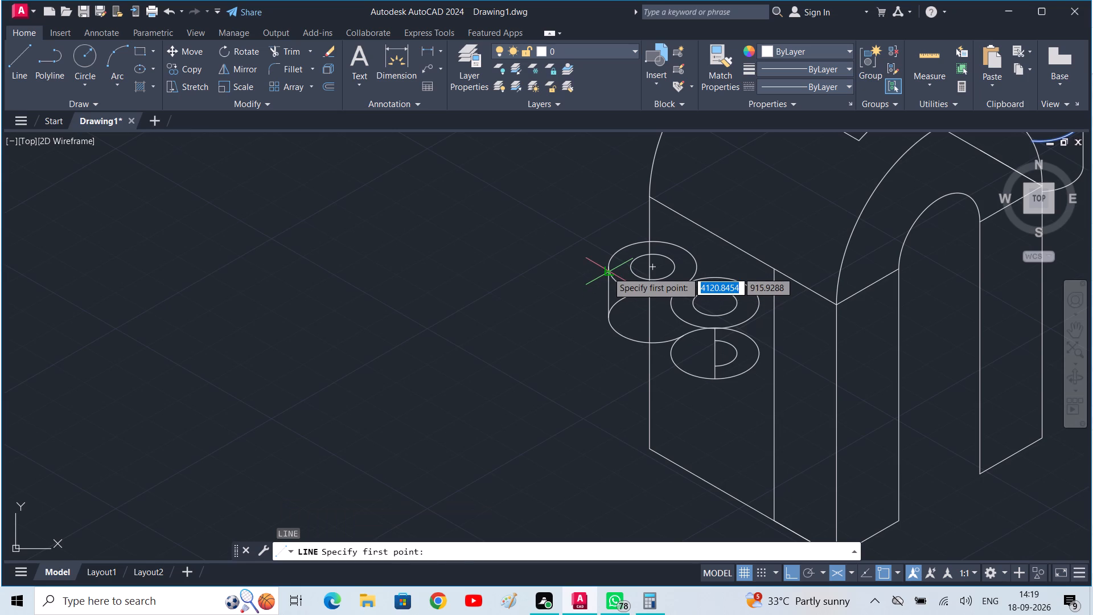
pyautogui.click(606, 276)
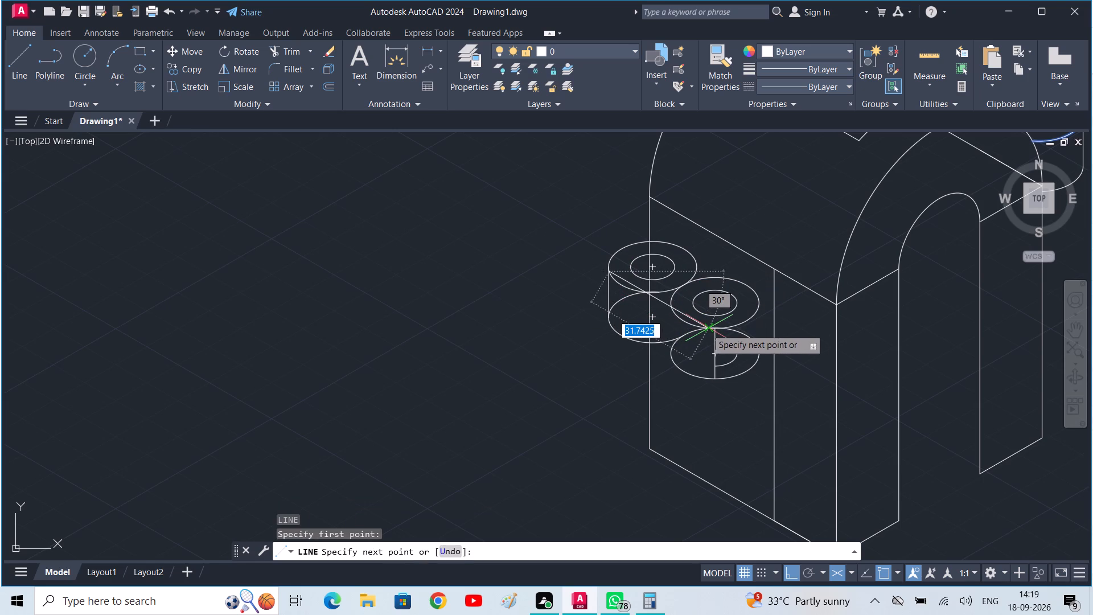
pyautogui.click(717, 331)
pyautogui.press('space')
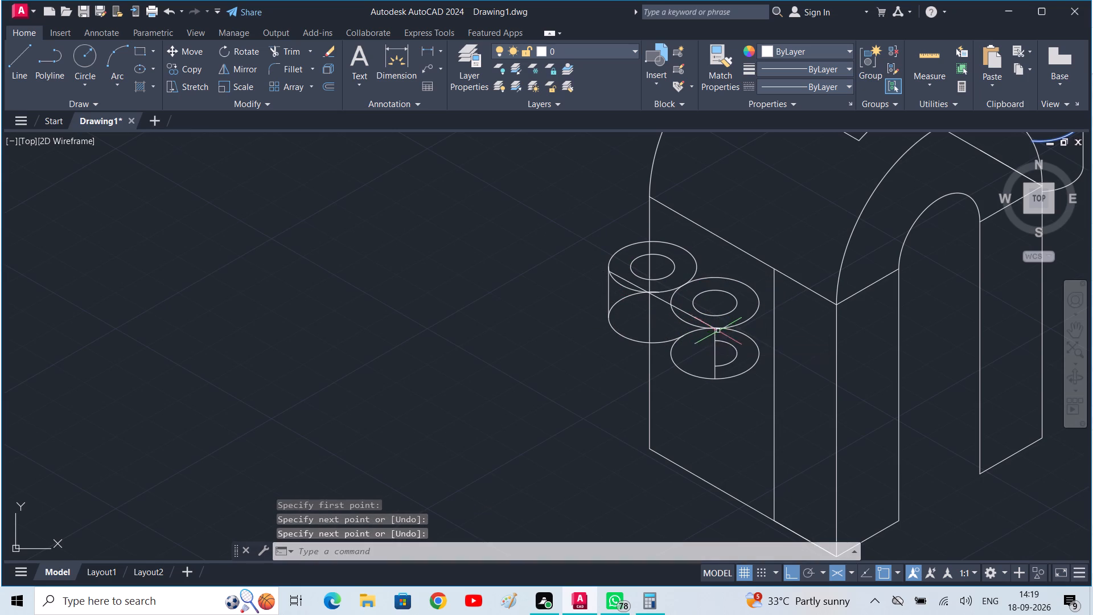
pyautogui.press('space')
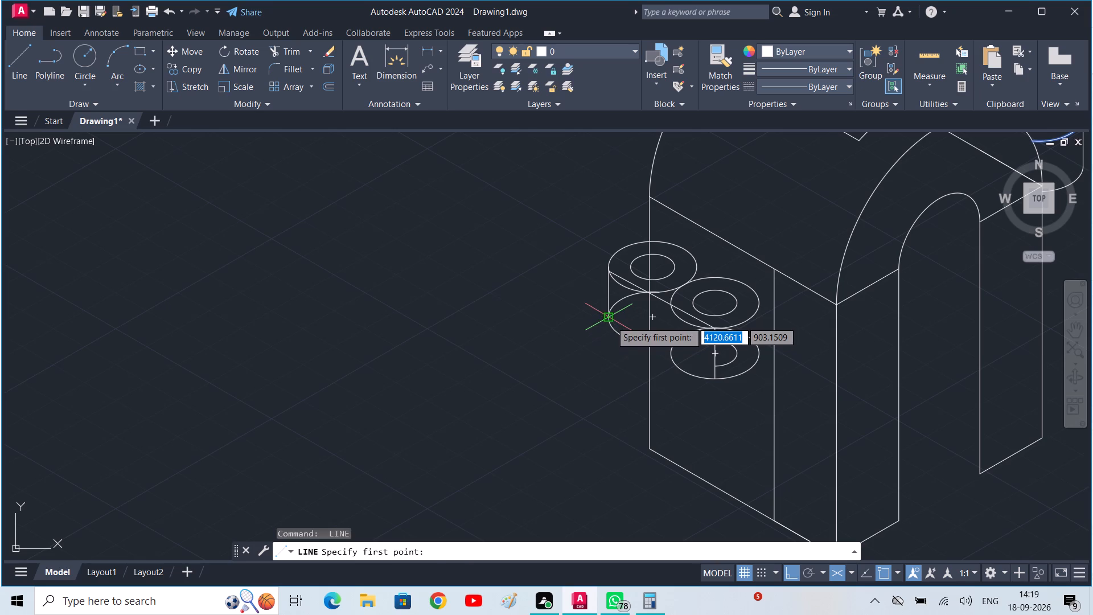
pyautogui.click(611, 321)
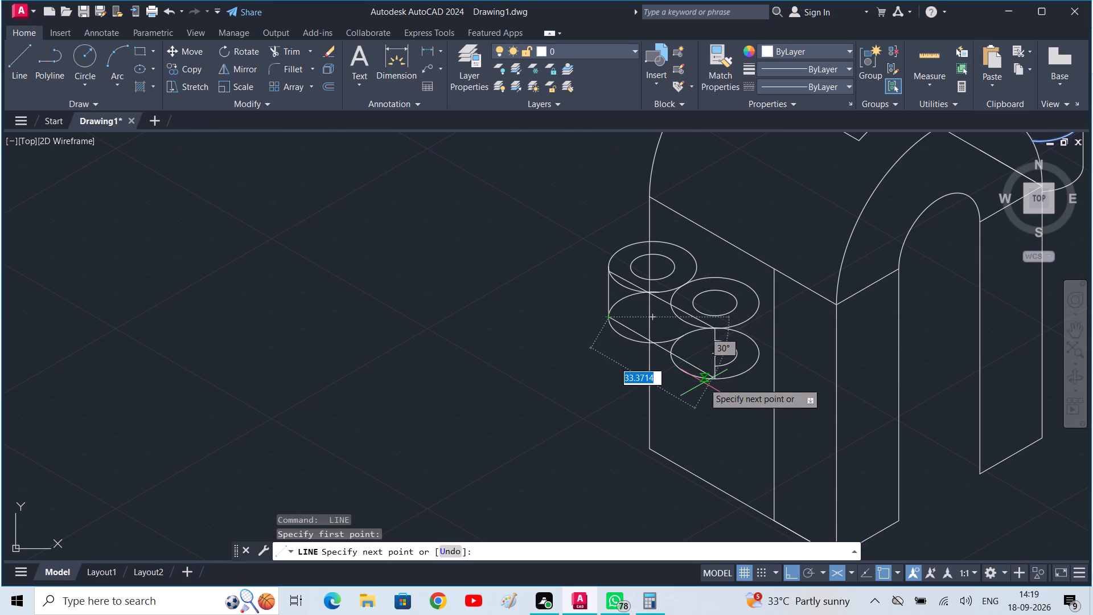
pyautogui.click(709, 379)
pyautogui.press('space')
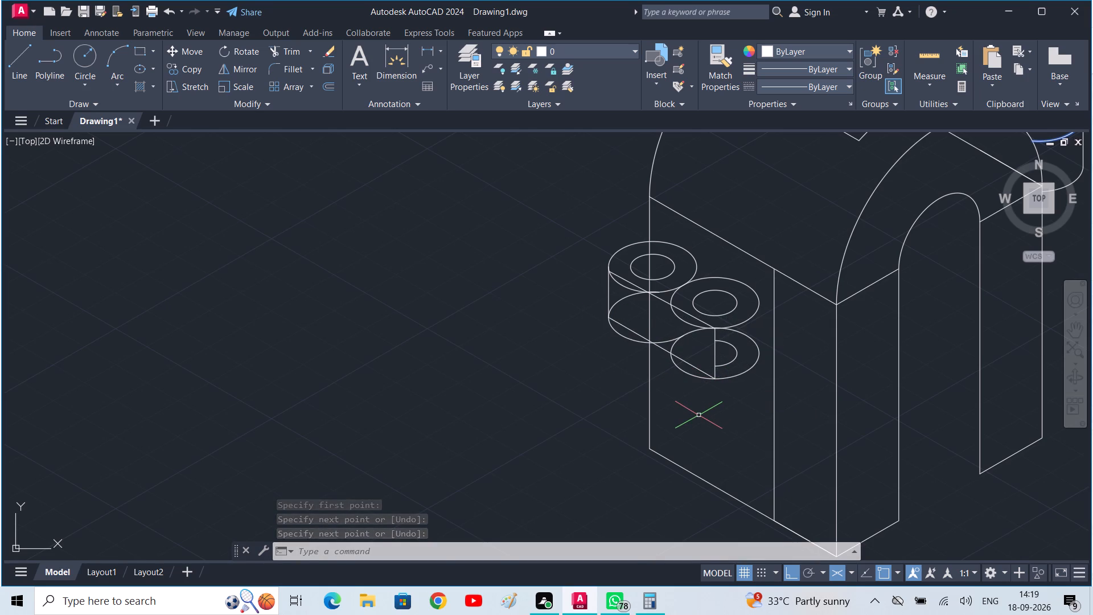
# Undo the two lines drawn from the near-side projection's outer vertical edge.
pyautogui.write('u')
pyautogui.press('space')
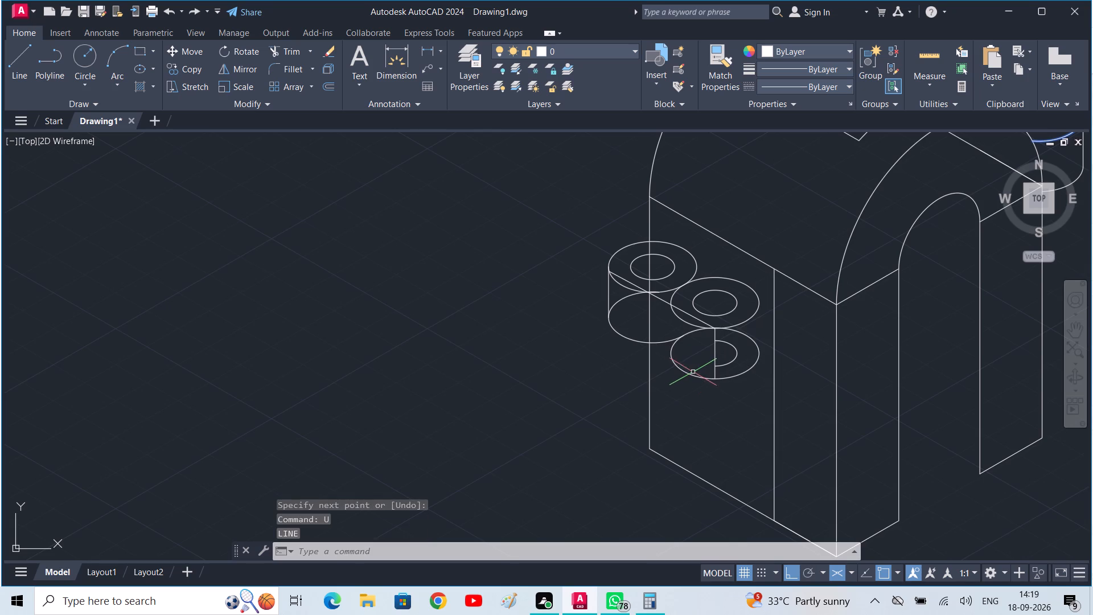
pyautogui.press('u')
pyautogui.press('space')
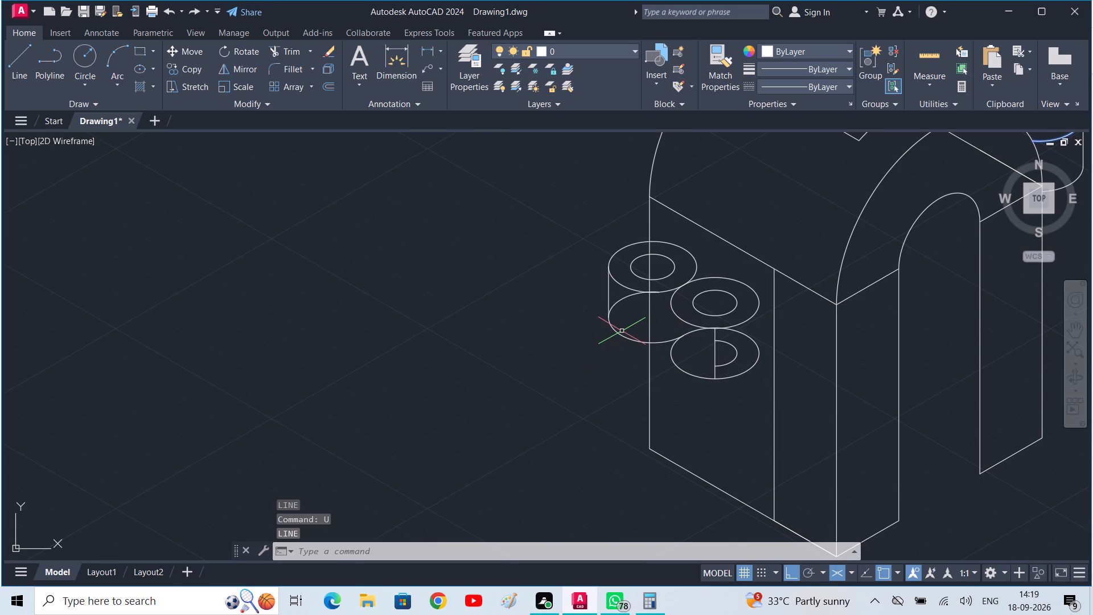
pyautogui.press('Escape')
# Draw two 330° isometric lines joining the near-side projection's rear and front outer isocircles, one on the lower pair and one on the upper pair.
pyautogui.write('l')
pyautogui.press('space')
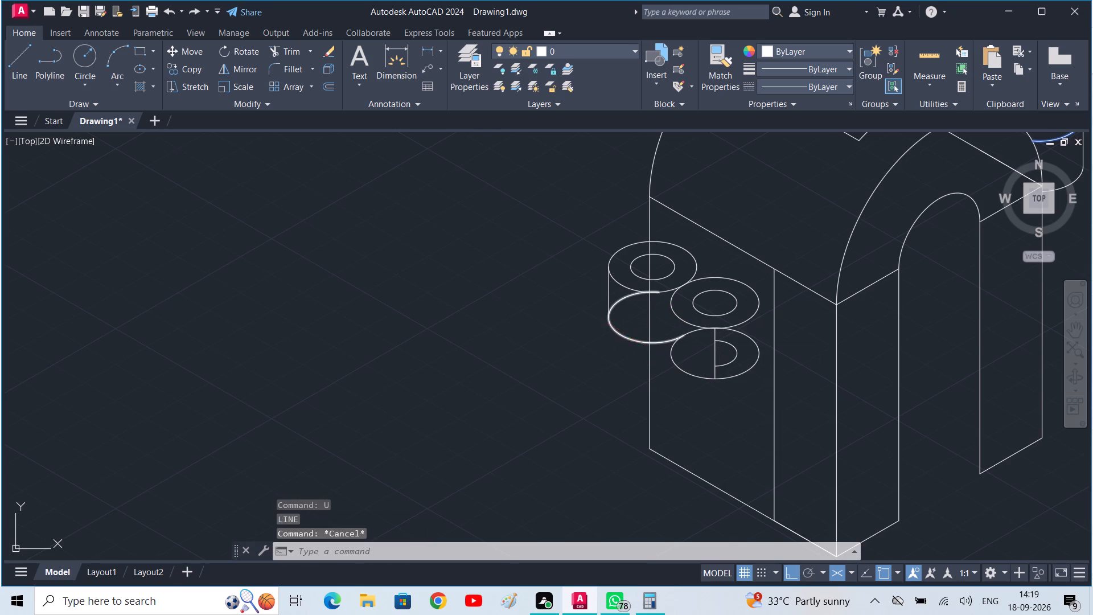
pyautogui.click(621, 337)
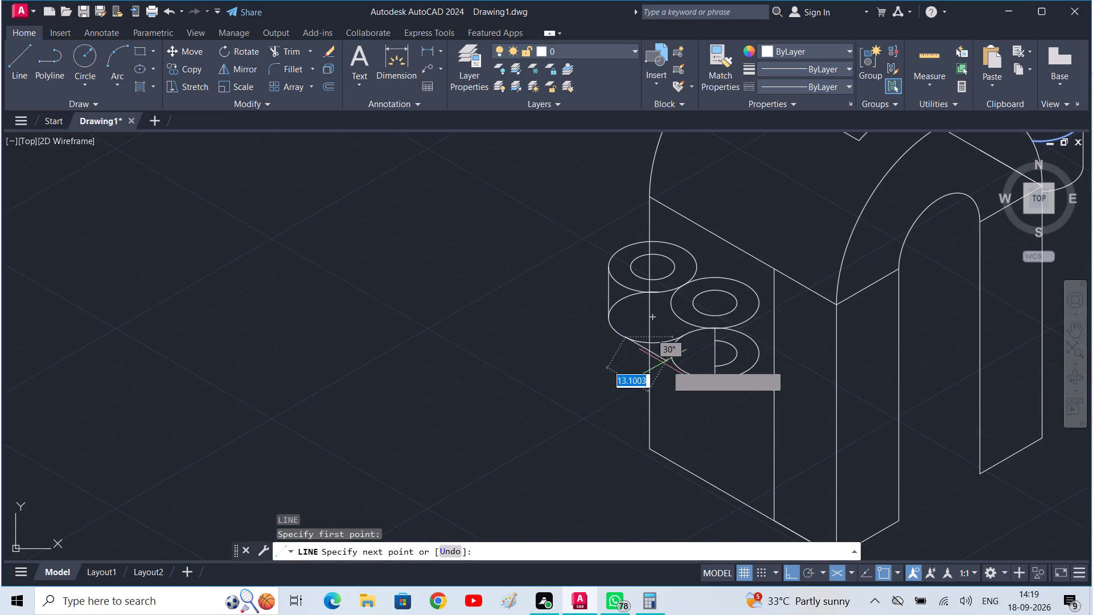
pyautogui.click(679, 368)
pyautogui.press('space')
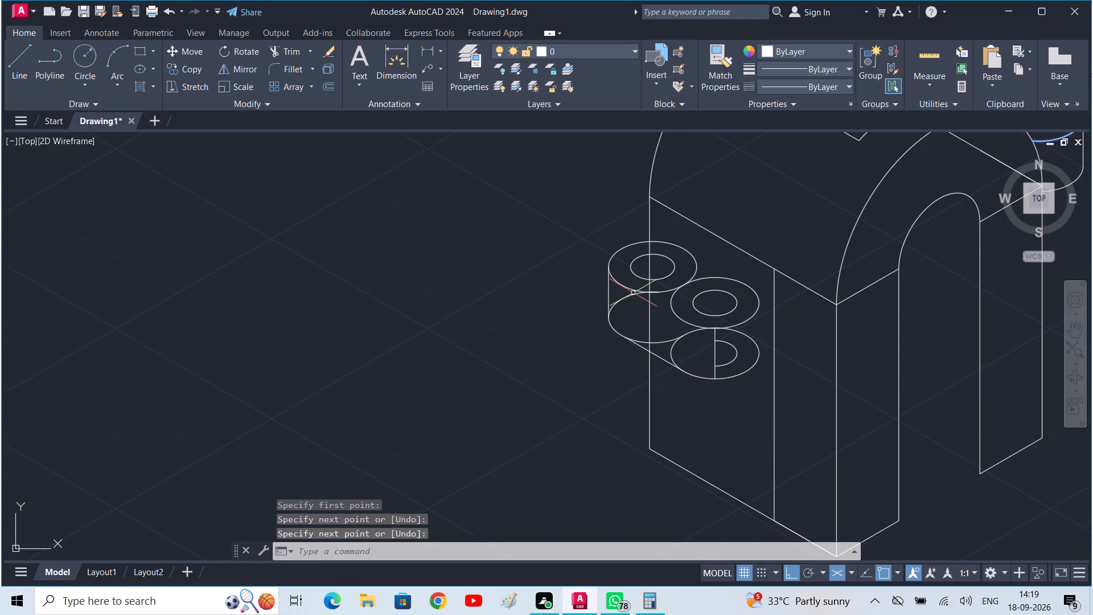
pyautogui.press('space')
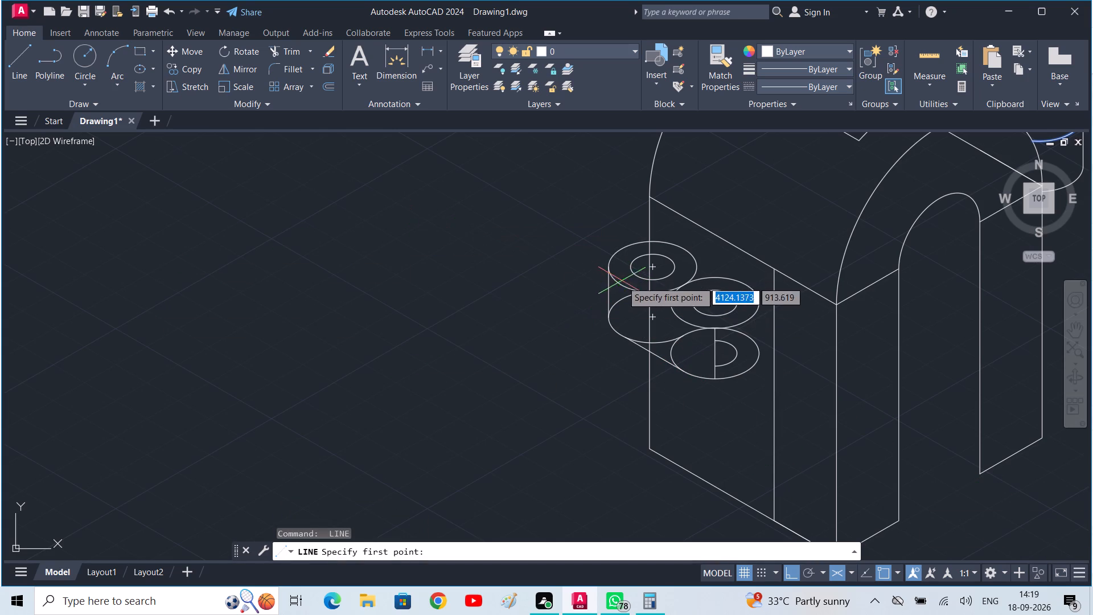
pyautogui.click(616, 281)
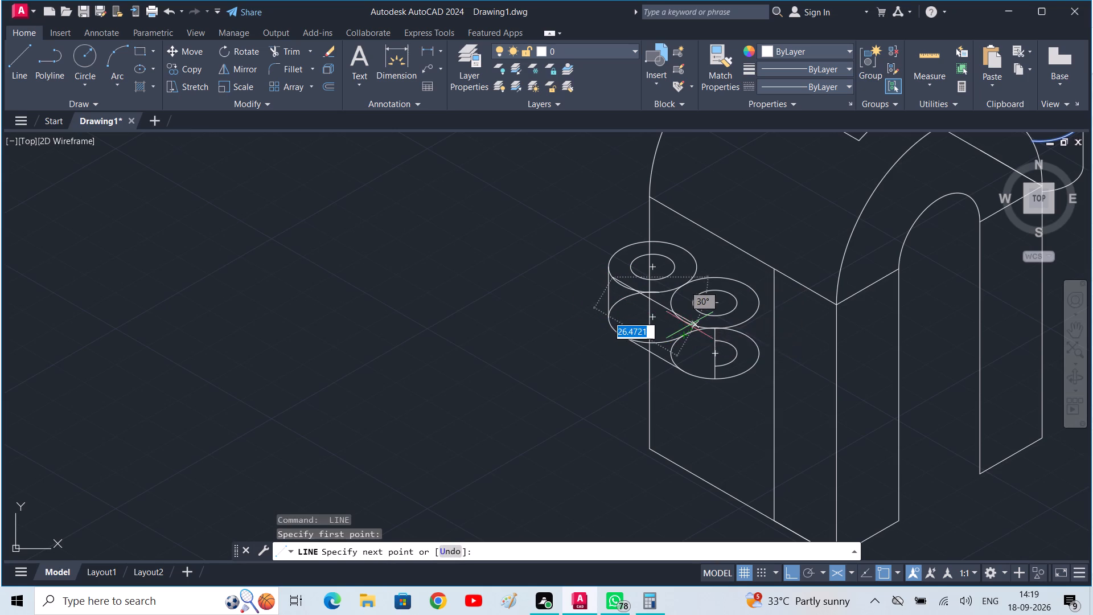
pyautogui.click(688, 325)
pyautogui.press('space')
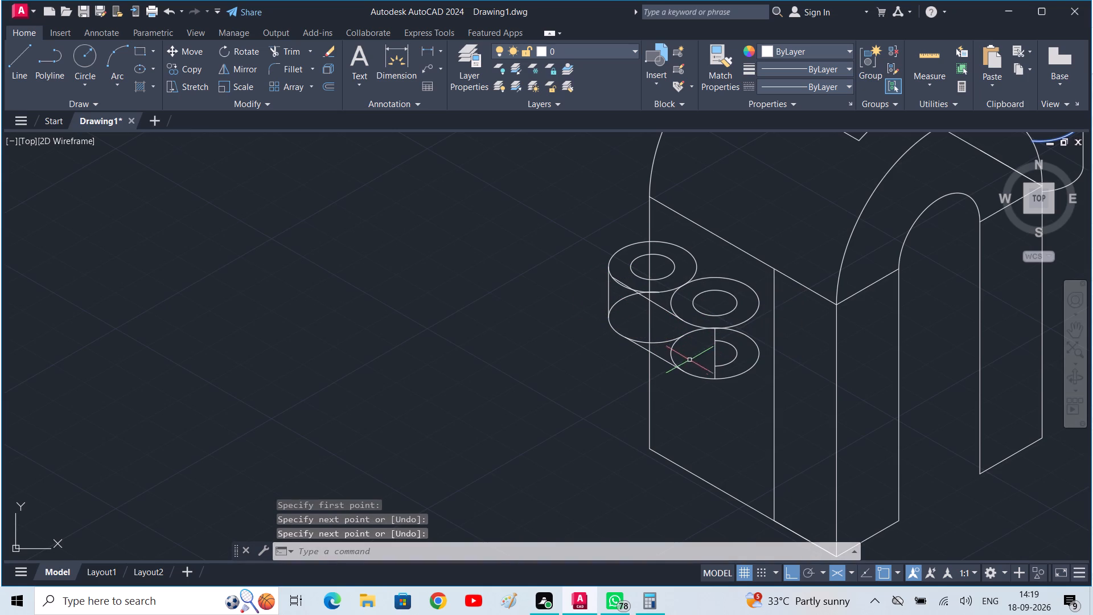
# Trim the rear lower isocircle of the near-side projection past the lower connecting line, and its hidden upper arc up to the upper connecting line.
pyautogui.press('t')
pyautogui.write('r')
pyautogui.press('space')
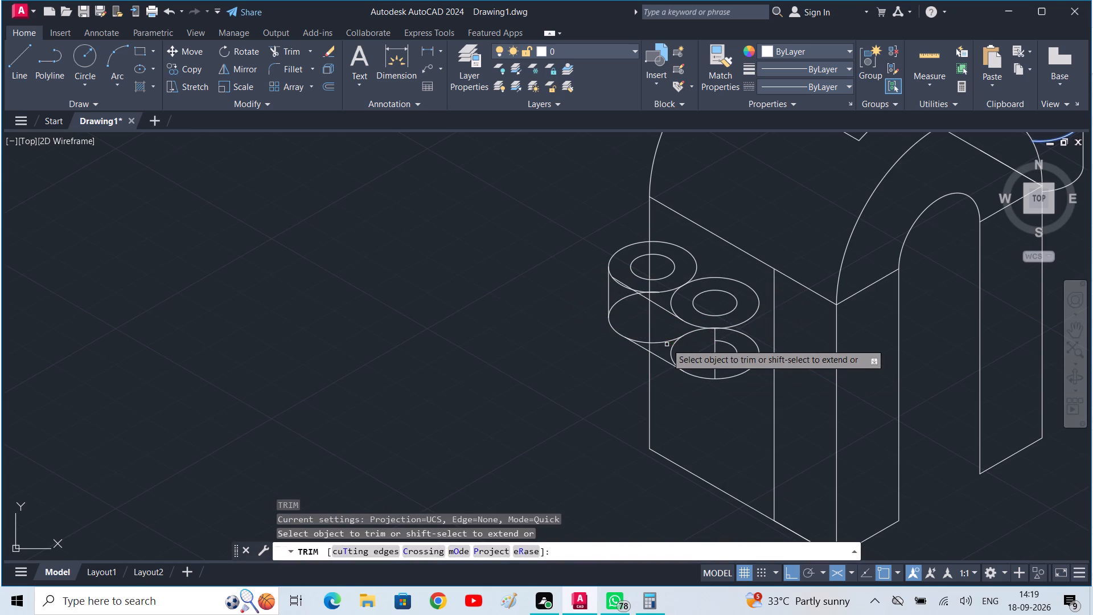
pyautogui.click(665, 342)
pyautogui.scroll(2, 640, 337)
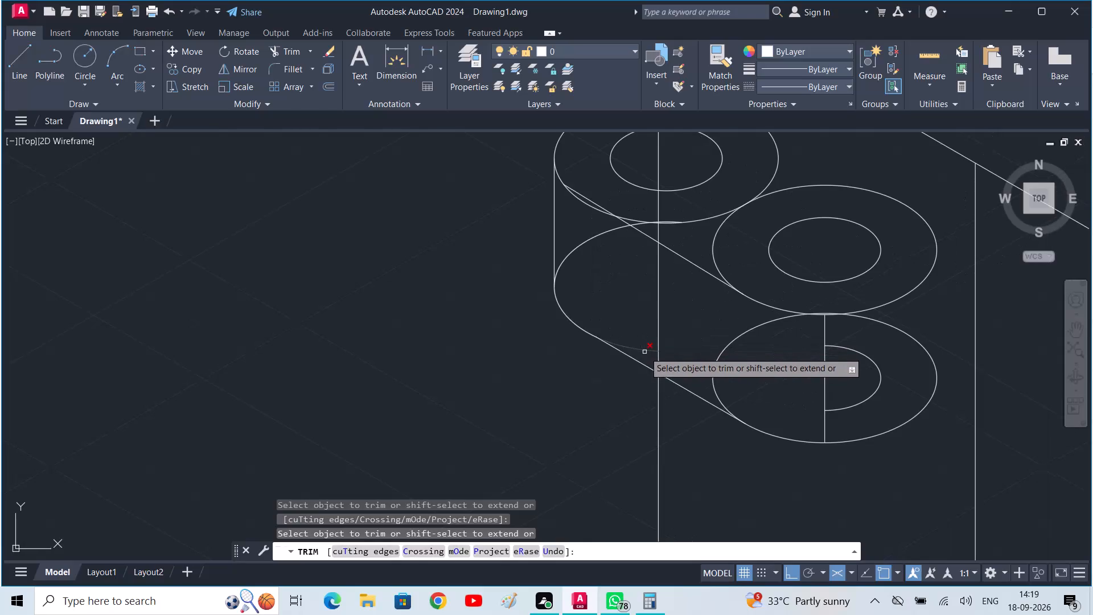
pyautogui.click(644, 350)
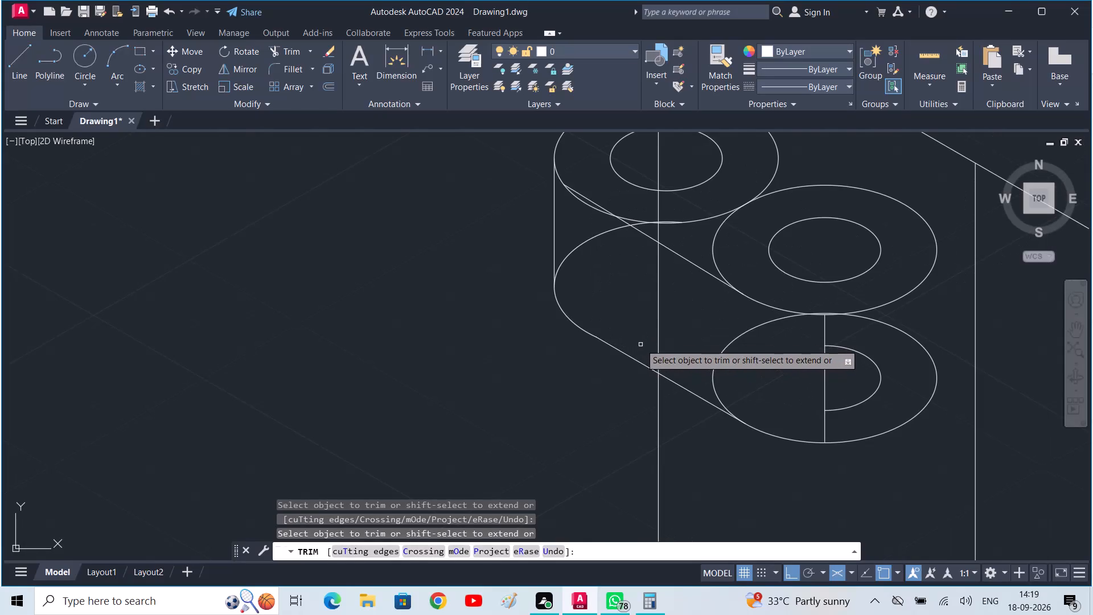
pyautogui.click(590, 242)
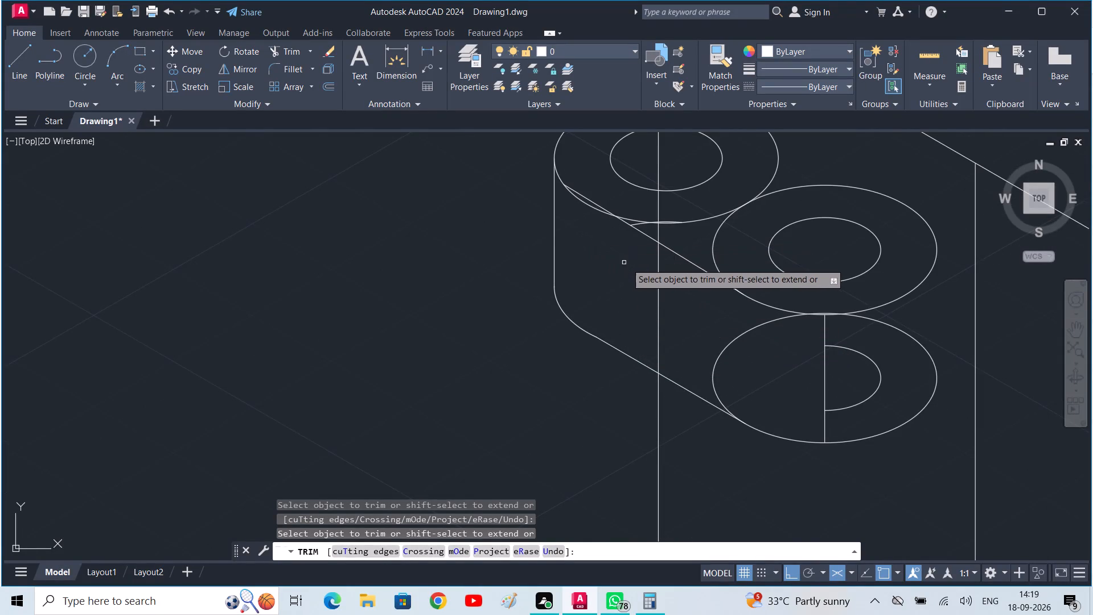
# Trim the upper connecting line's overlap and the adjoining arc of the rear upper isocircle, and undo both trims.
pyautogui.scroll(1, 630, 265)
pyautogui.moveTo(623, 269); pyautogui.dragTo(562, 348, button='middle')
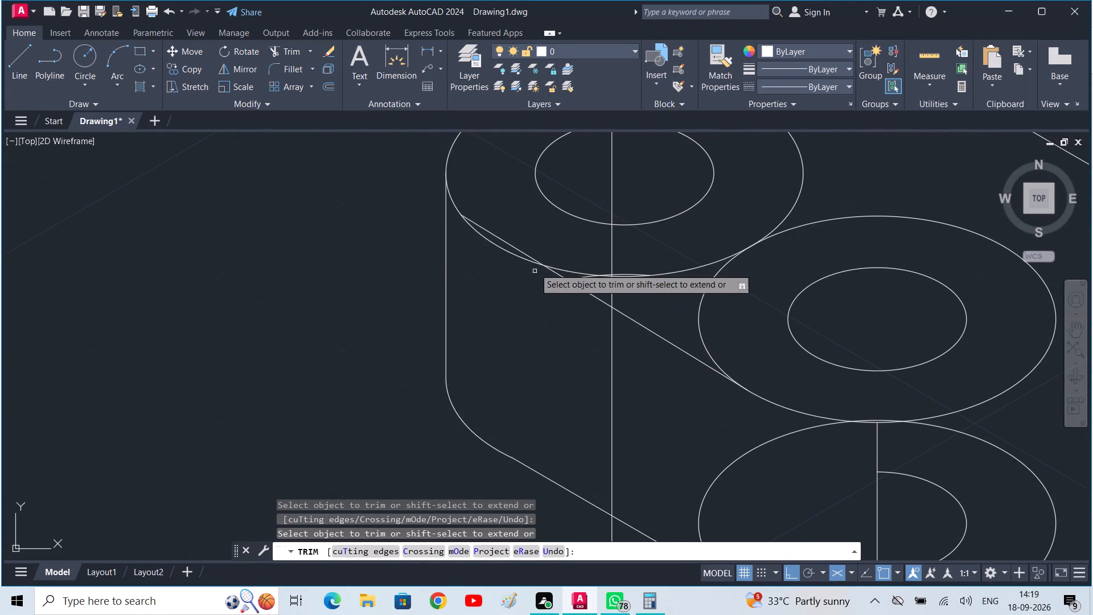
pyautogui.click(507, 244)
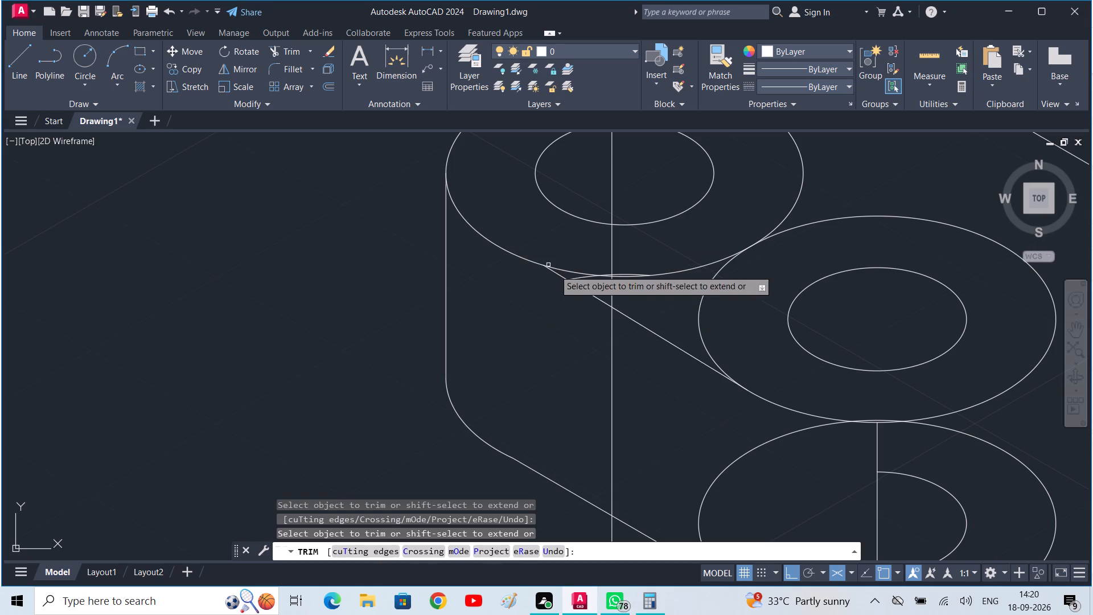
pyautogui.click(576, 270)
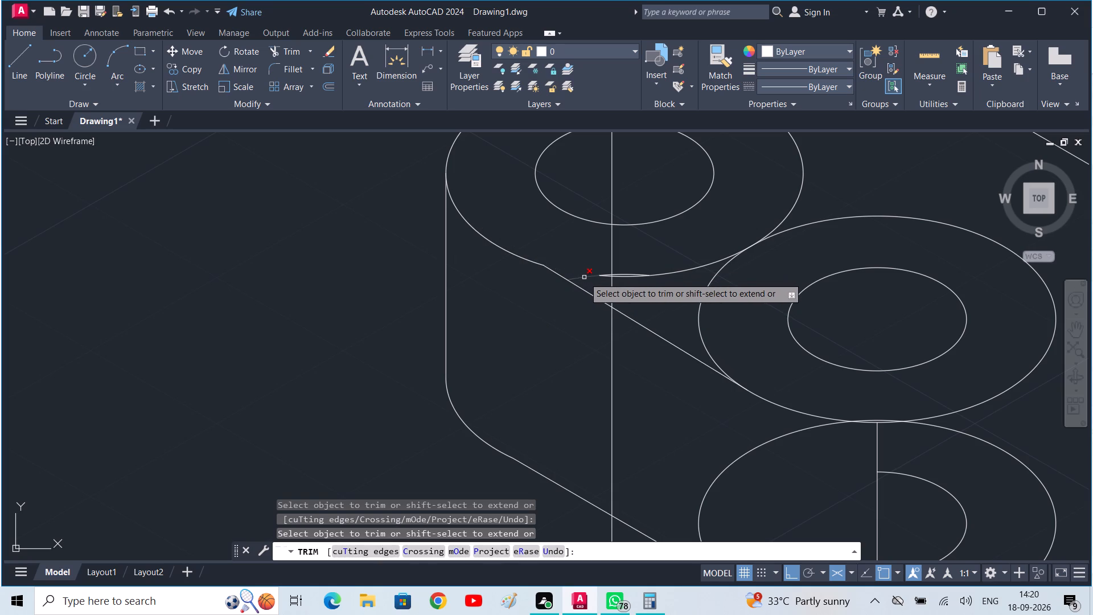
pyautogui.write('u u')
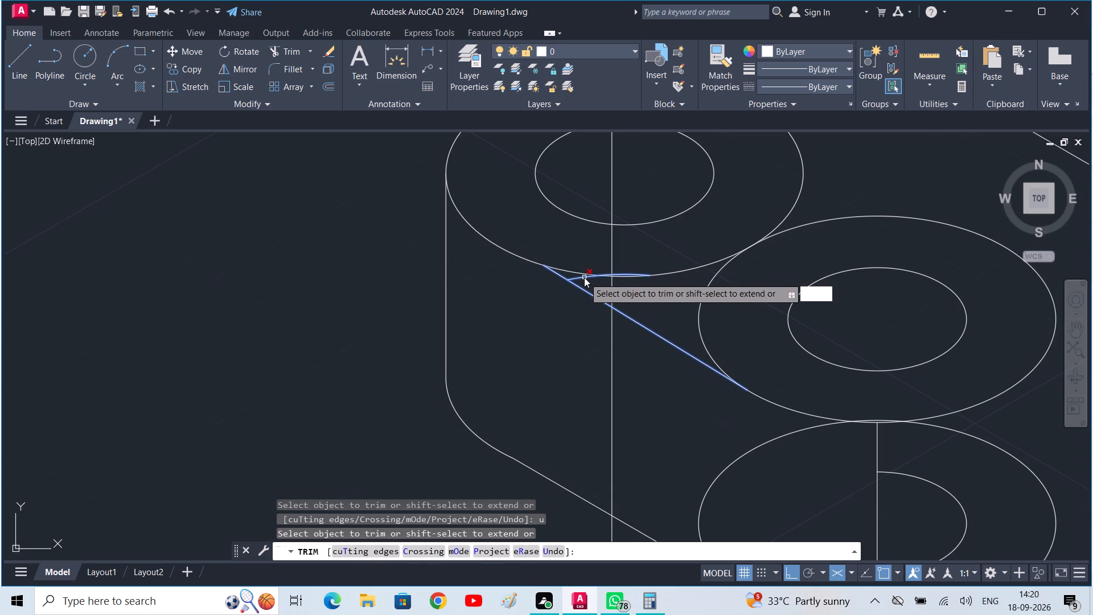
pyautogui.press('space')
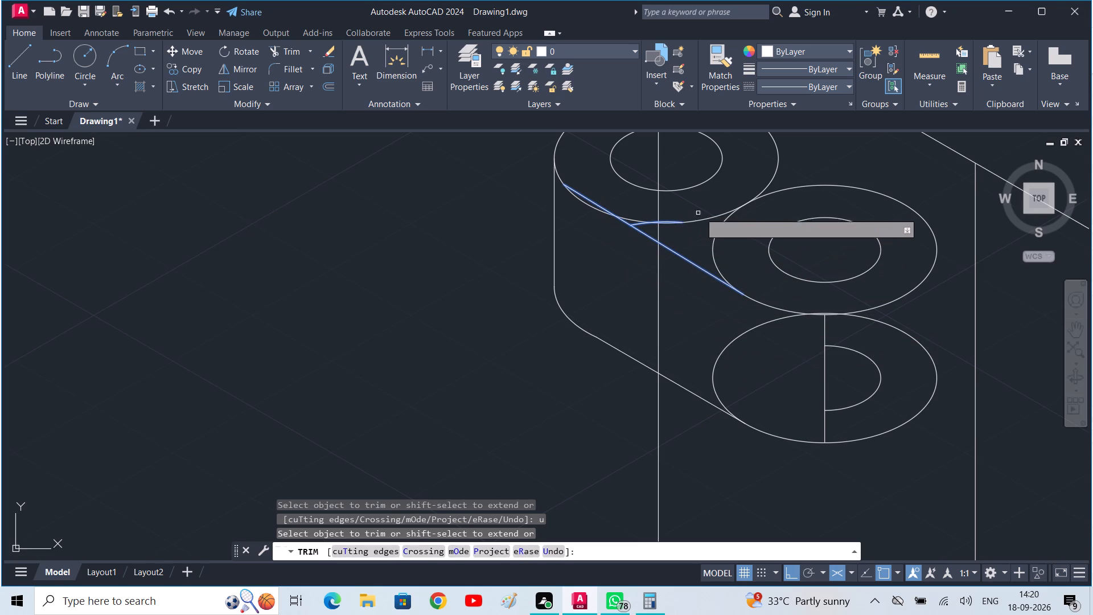
# Trim the inner arcs of the near-side projection's two upper outer isocircles, keeping the rear one's outer arc and the front one's lower arc.
pyautogui.moveTo(706, 207); pyautogui.dragTo(717, 224)
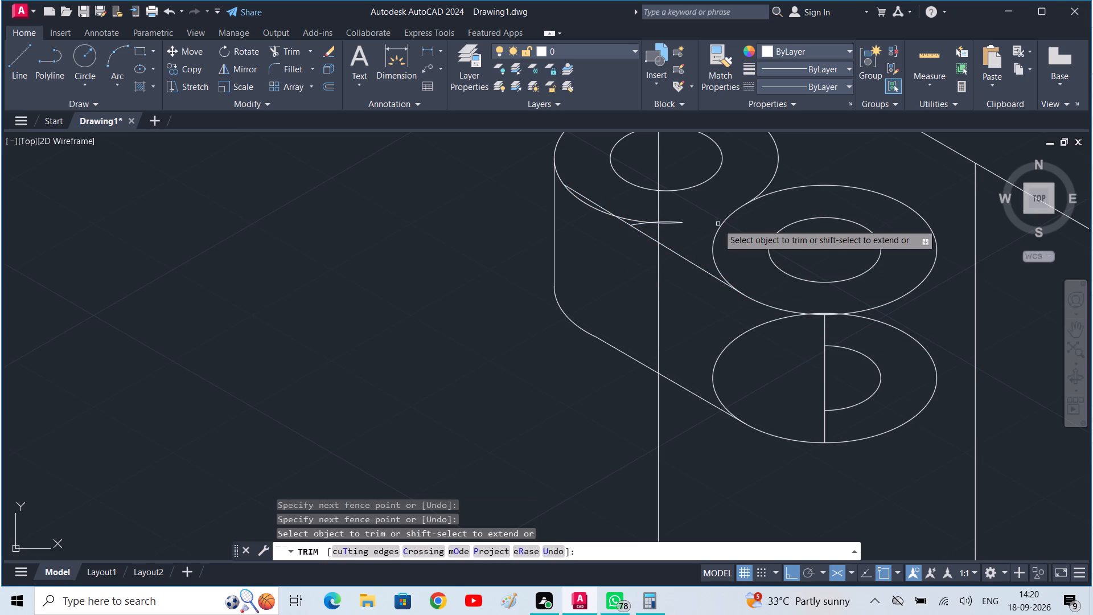
pyautogui.moveTo(804, 183); pyautogui.dragTo(817, 182)
pyautogui.moveTo(779, 165); pyautogui.dragTo(851, 251, button='middle')
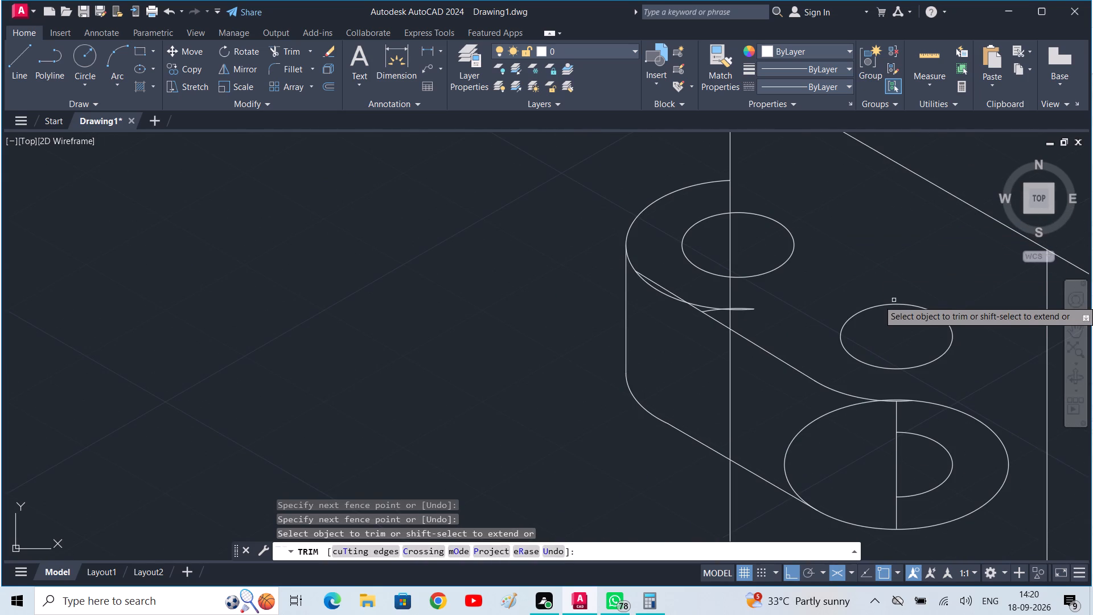
pyautogui.press('Escape')
pyautogui.press('Escape')
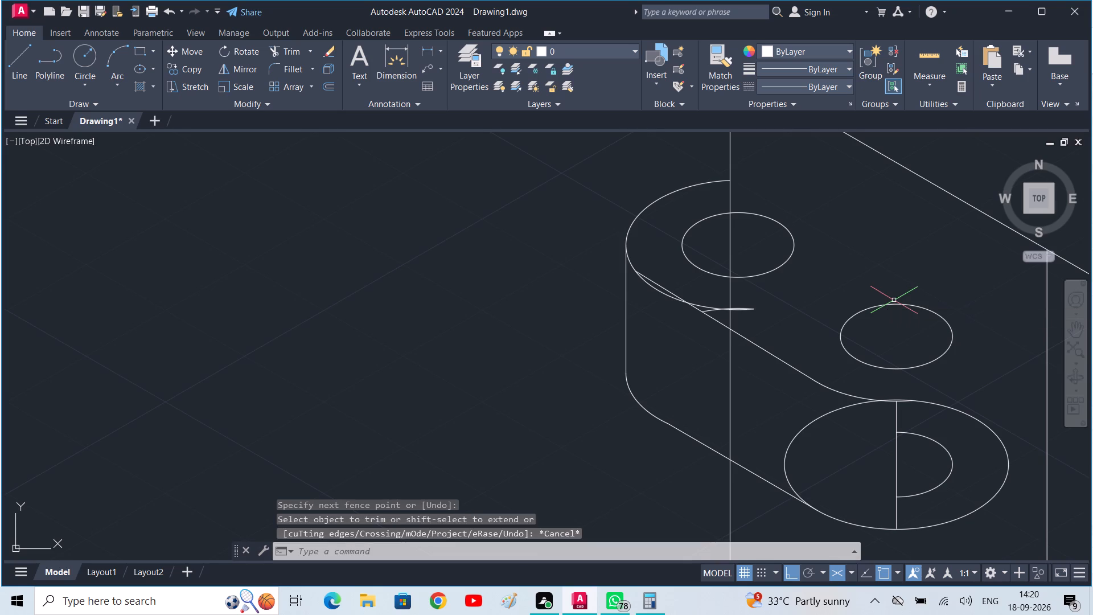
# Draw a 30° isometric line from the top of the near-side projection's front vertical edge past the arched body's long side edge.
pyautogui.press('l')
pyautogui.press('space')
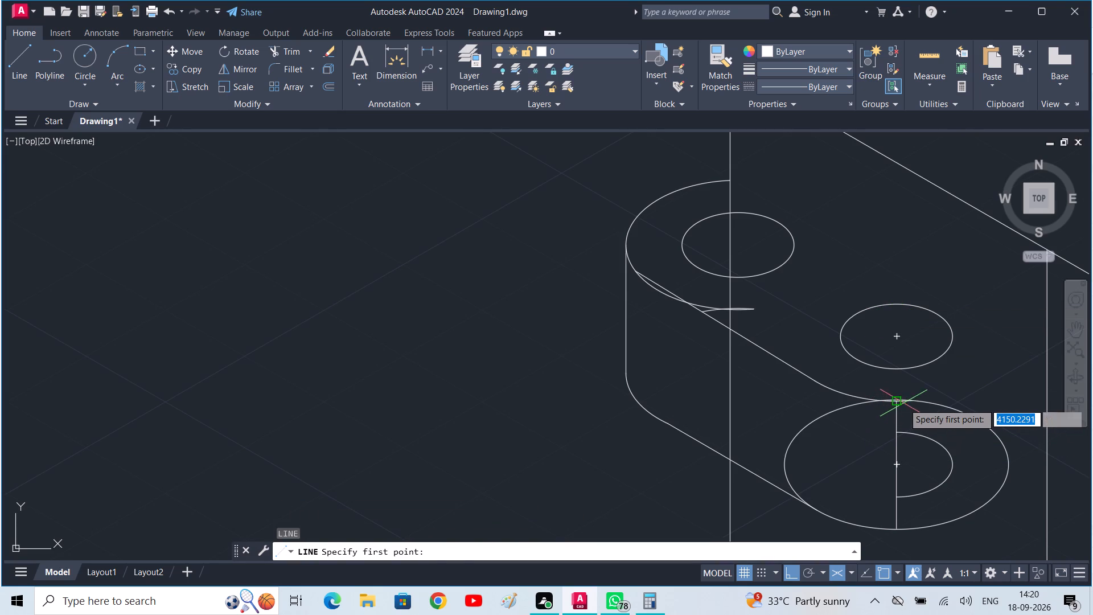
pyautogui.click(899, 403)
pyautogui.moveTo(988, 355); pyautogui.dragTo(709, 449, button='middle')
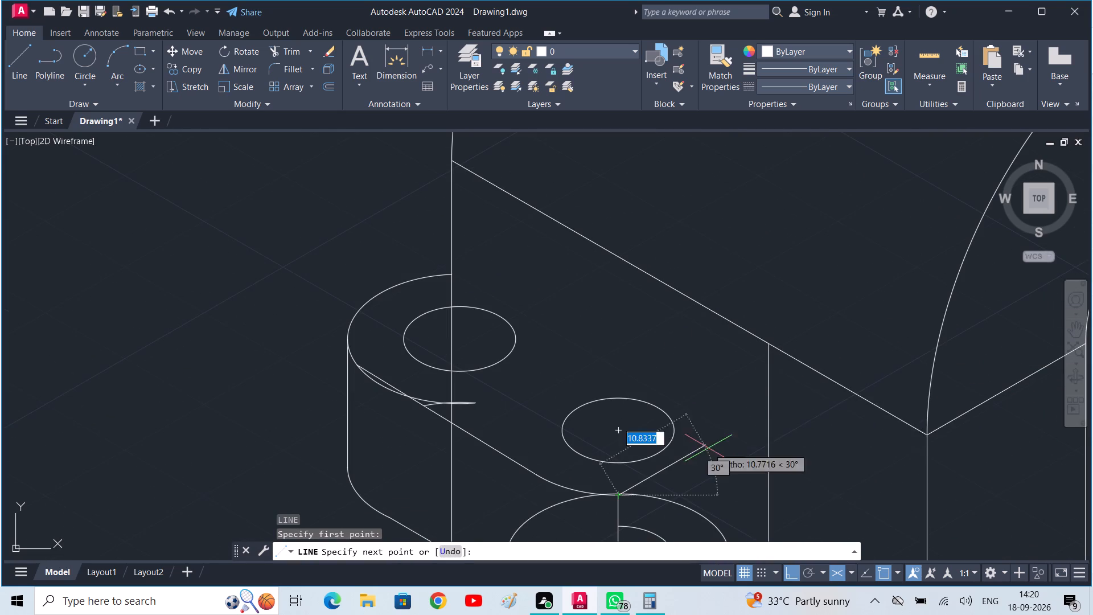
pyautogui.click(906, 383)
pyautogui.press('space')
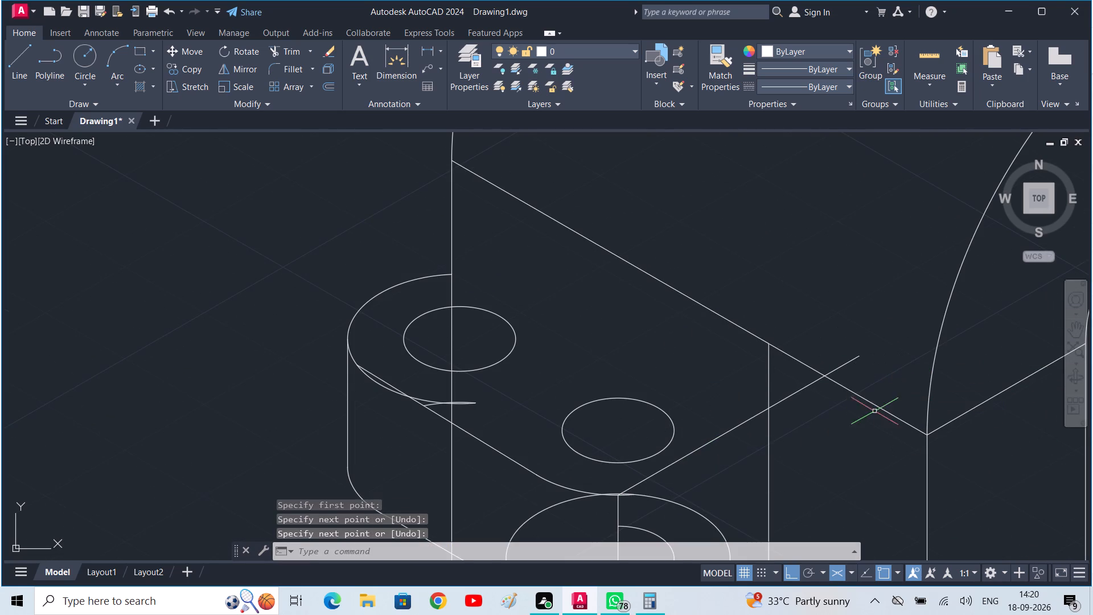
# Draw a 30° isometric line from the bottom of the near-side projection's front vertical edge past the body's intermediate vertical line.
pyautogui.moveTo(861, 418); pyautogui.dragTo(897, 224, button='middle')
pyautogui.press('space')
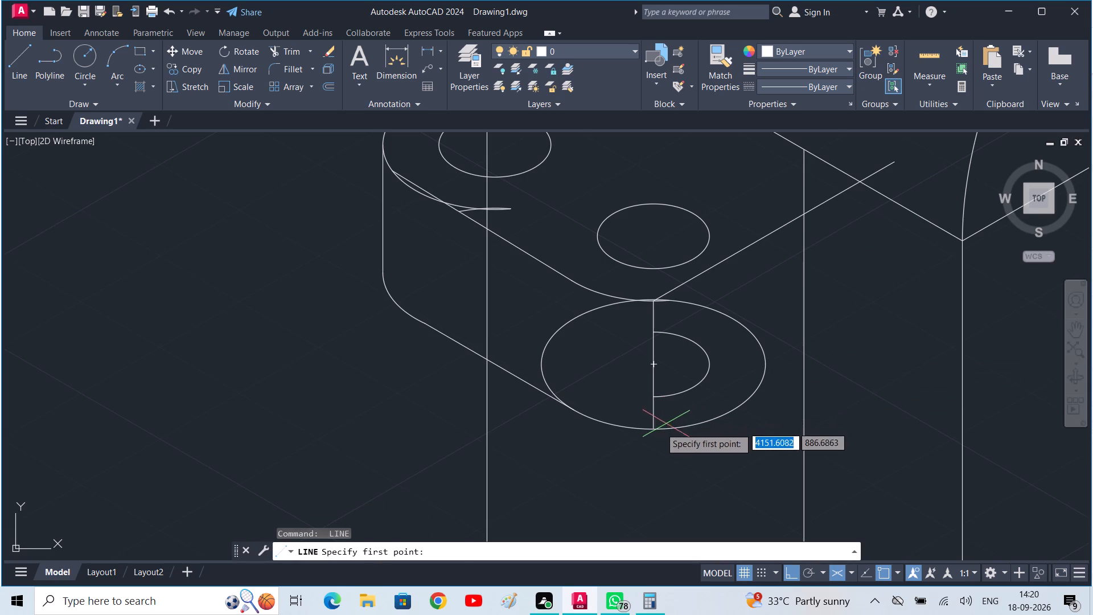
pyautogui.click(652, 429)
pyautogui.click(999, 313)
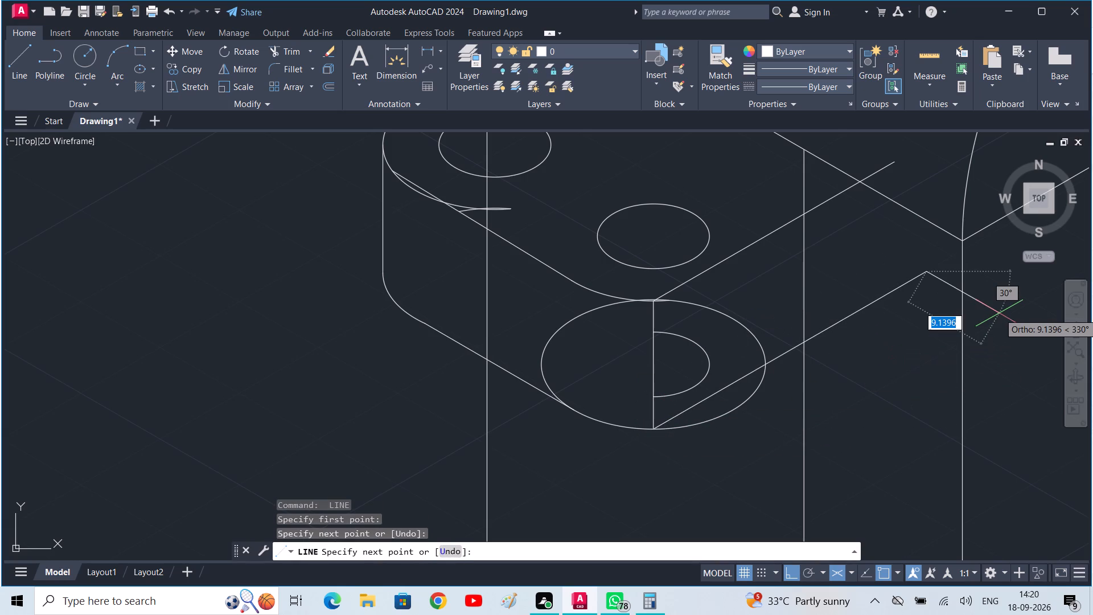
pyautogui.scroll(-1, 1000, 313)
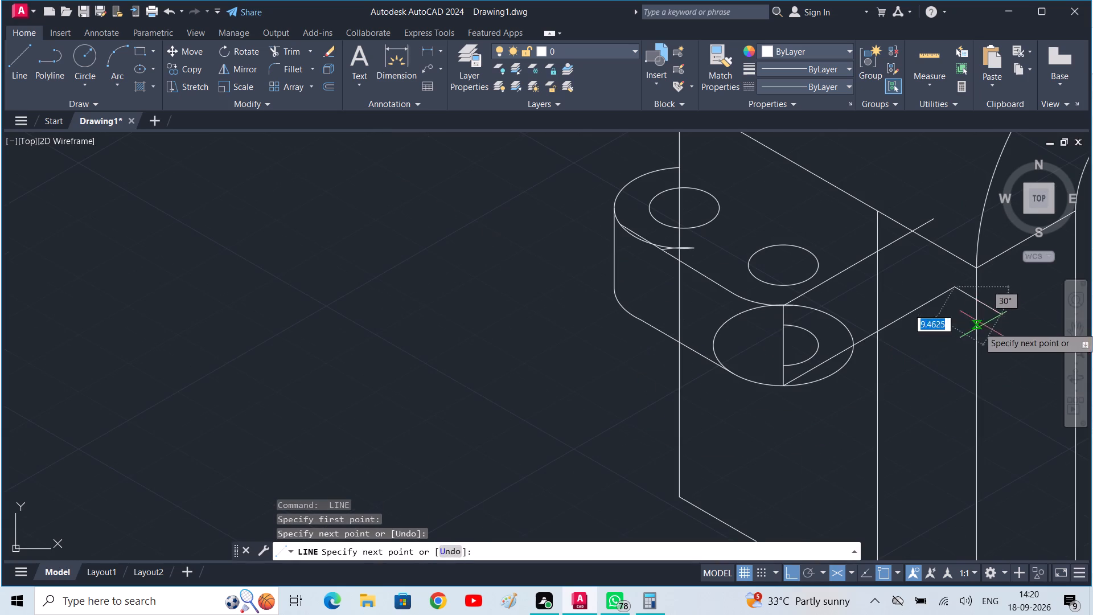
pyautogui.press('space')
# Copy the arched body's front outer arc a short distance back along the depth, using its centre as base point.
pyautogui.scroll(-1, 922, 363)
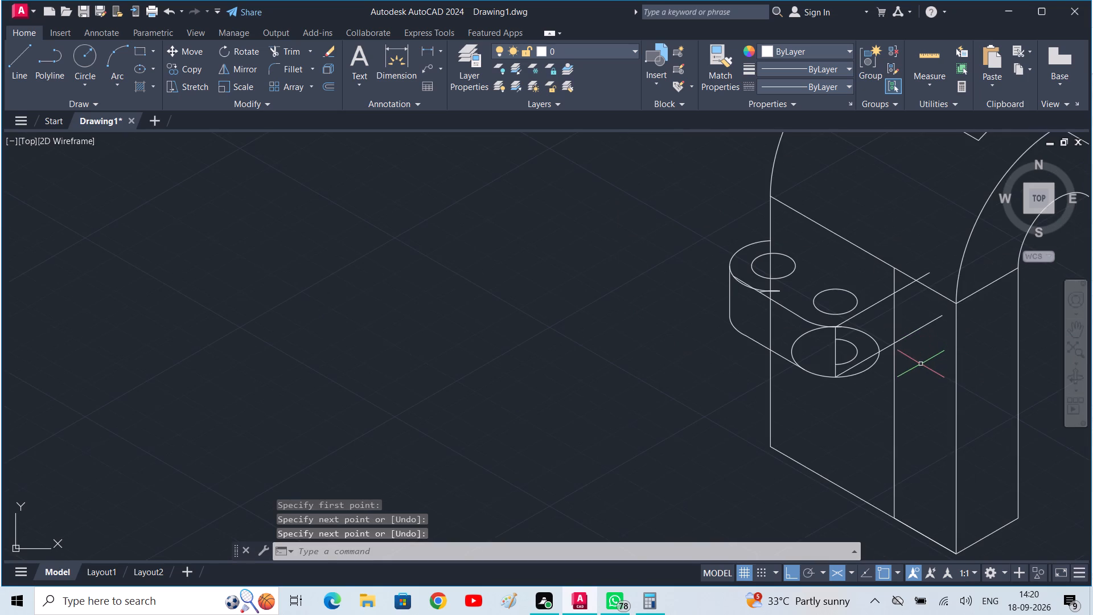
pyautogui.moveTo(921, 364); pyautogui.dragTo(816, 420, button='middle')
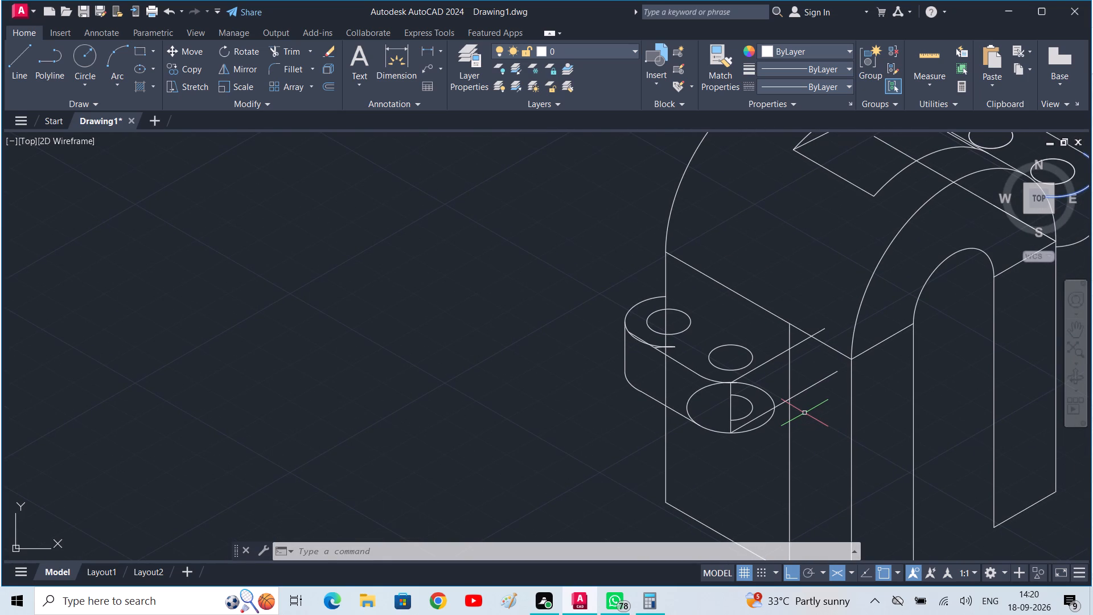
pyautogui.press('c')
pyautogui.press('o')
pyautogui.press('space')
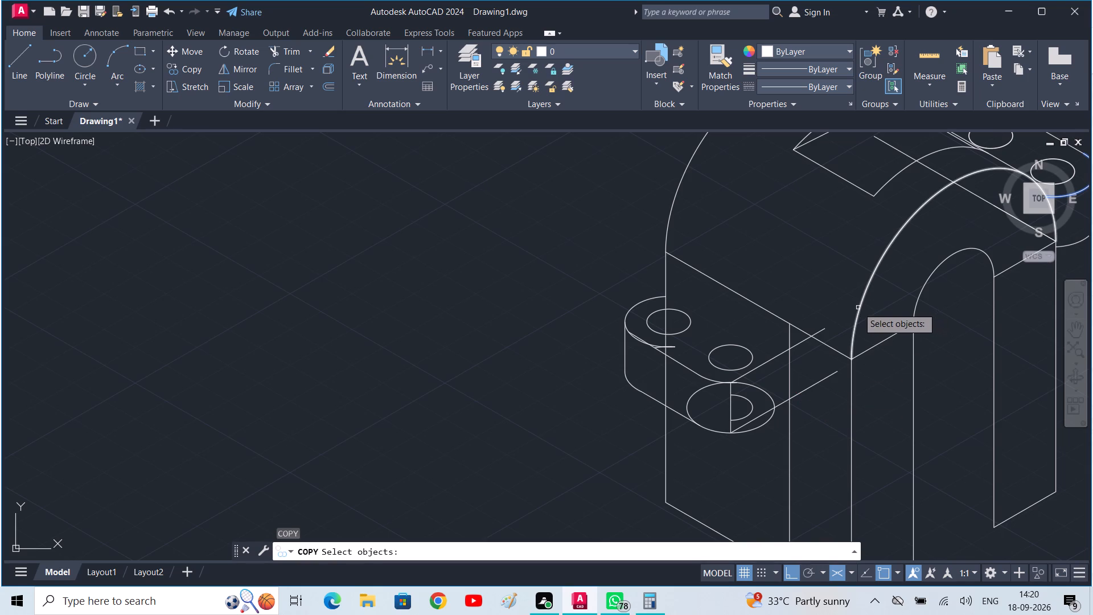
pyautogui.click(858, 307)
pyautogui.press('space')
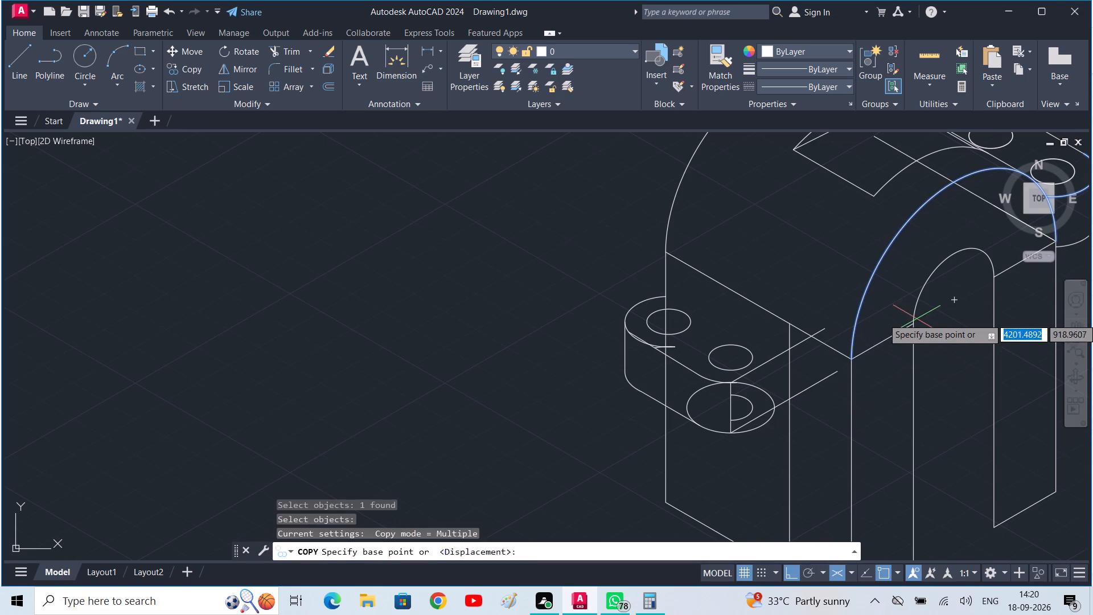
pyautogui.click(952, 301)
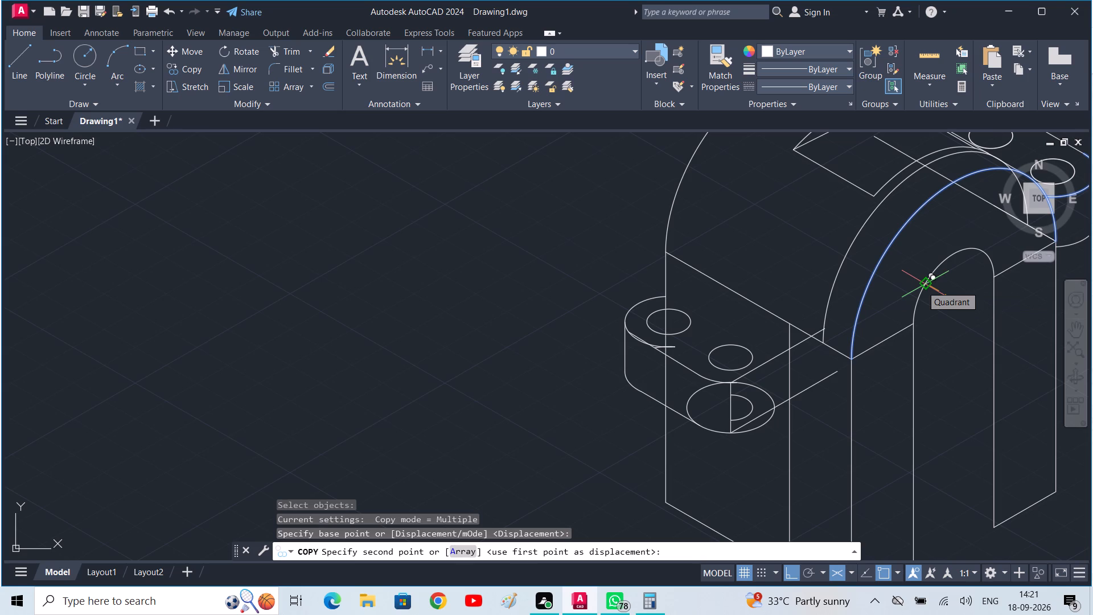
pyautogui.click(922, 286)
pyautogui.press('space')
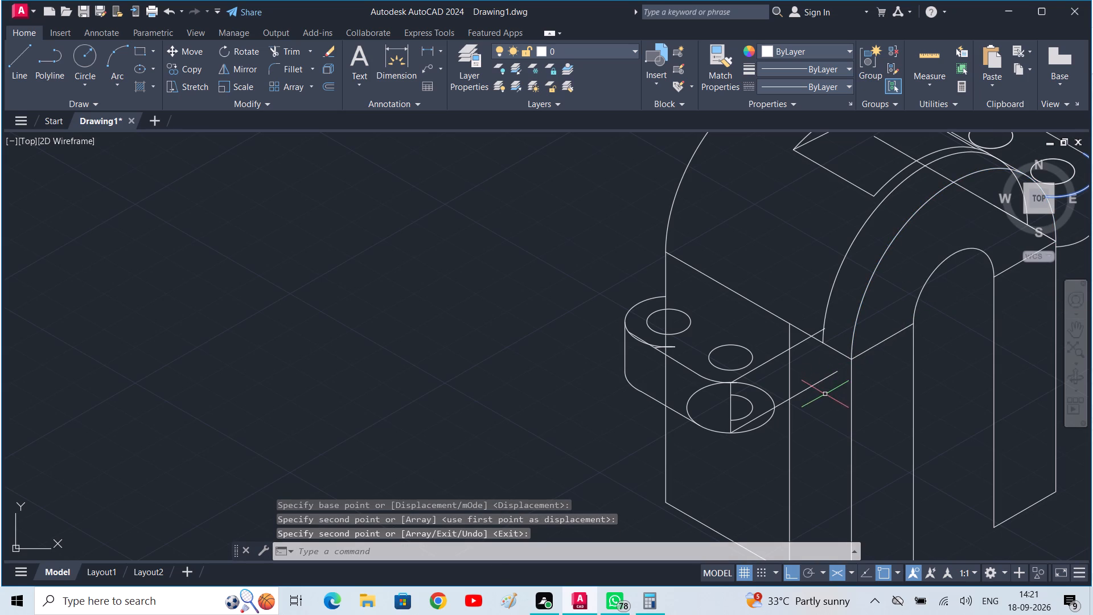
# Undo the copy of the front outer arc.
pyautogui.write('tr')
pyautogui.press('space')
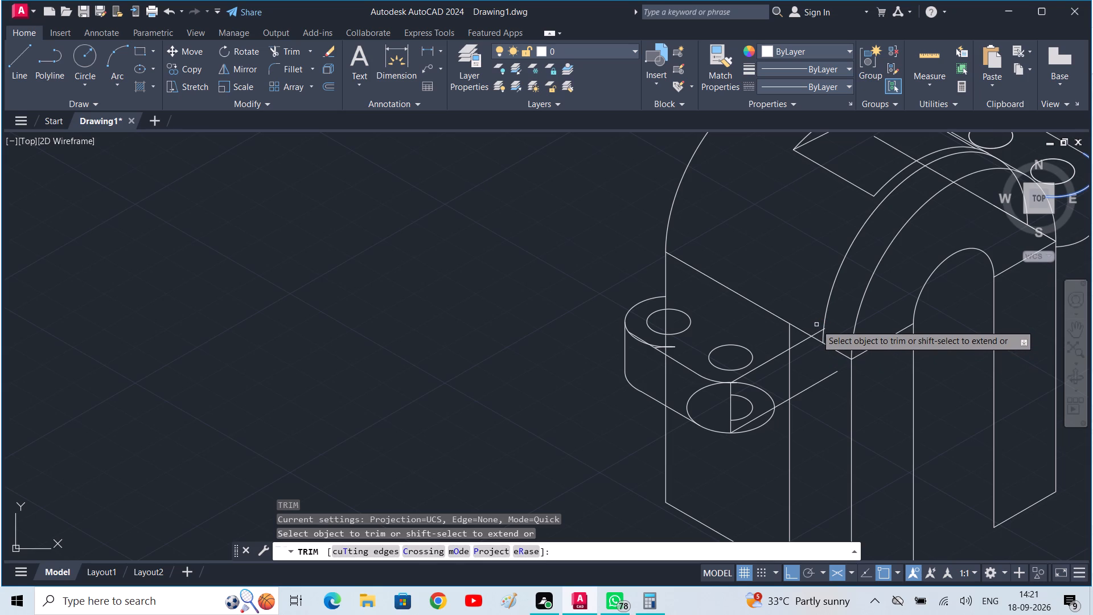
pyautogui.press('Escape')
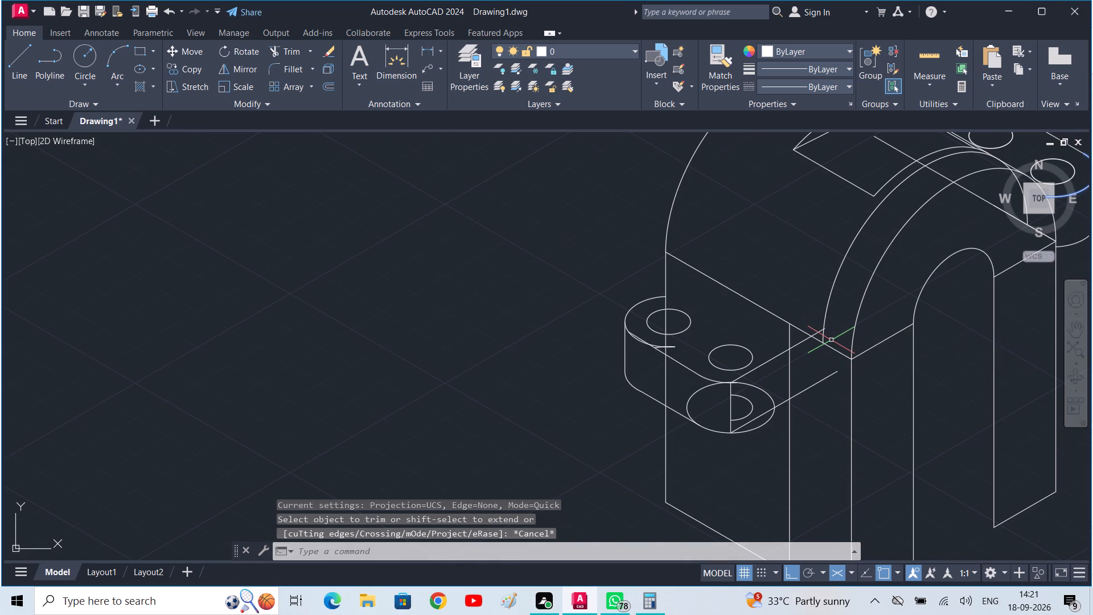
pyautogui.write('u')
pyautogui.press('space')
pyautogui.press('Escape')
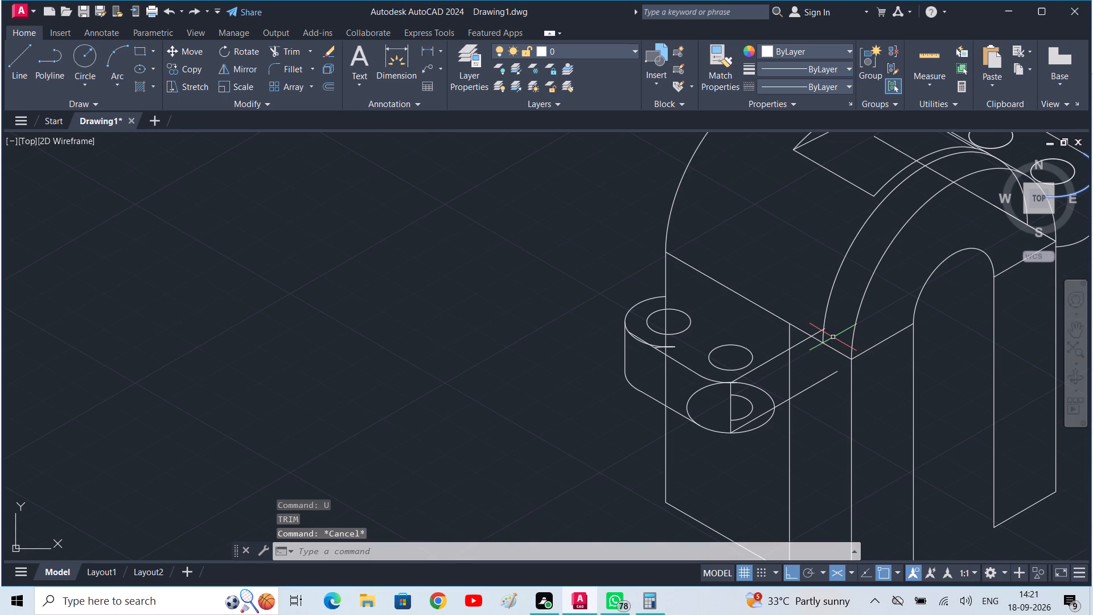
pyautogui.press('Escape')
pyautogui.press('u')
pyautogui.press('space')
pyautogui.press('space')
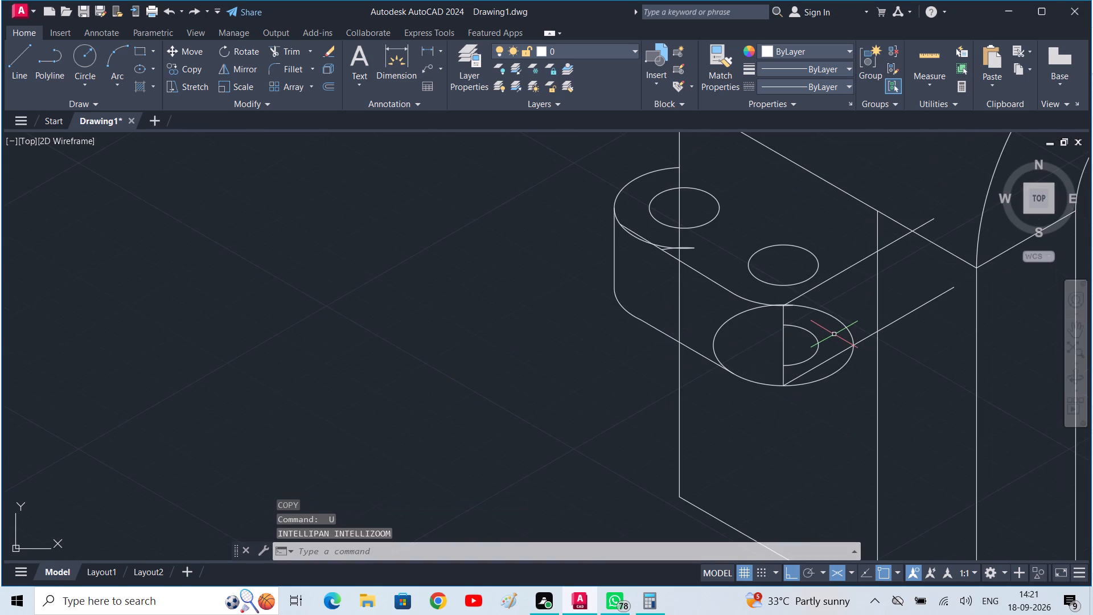
# Trim the arched body's rear vertical edge where it passes through the near-side projection.
pyautogui.moveTo(847, 317); pyautogui.dragTo(717, 383, button='middle')
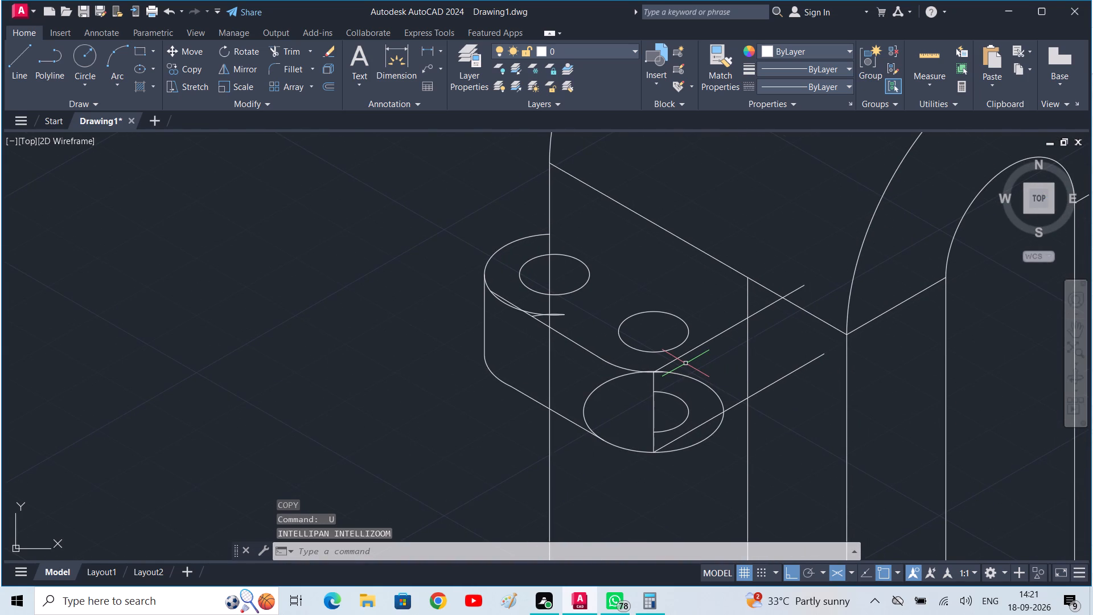
pyautogui.write('tr')
pyautogui.press('space')
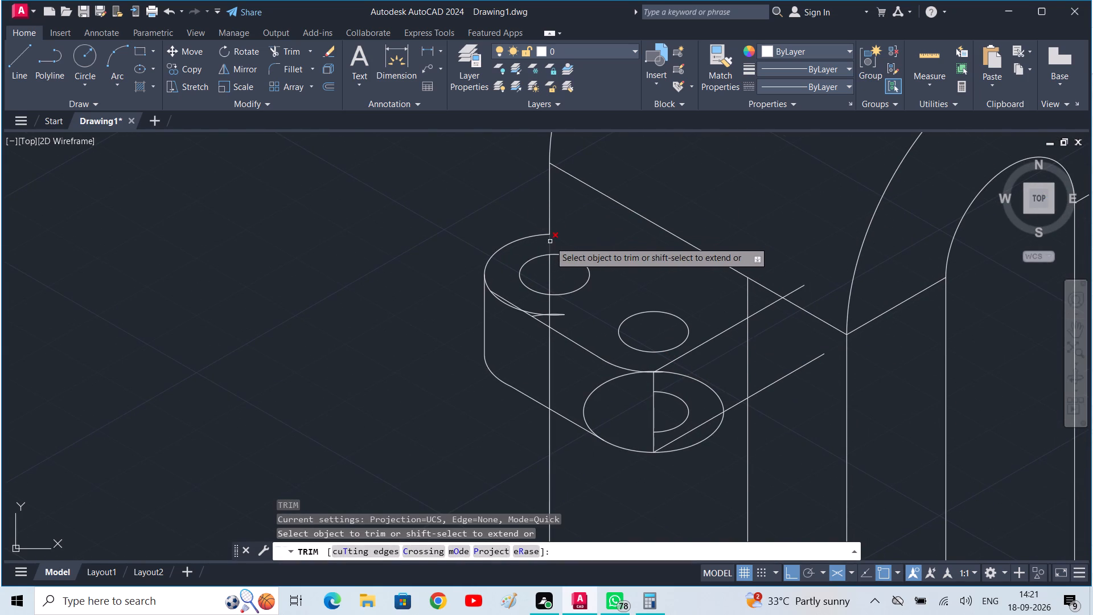
pyautogui.click(549, 241)
pyautogui.click(550, 268)
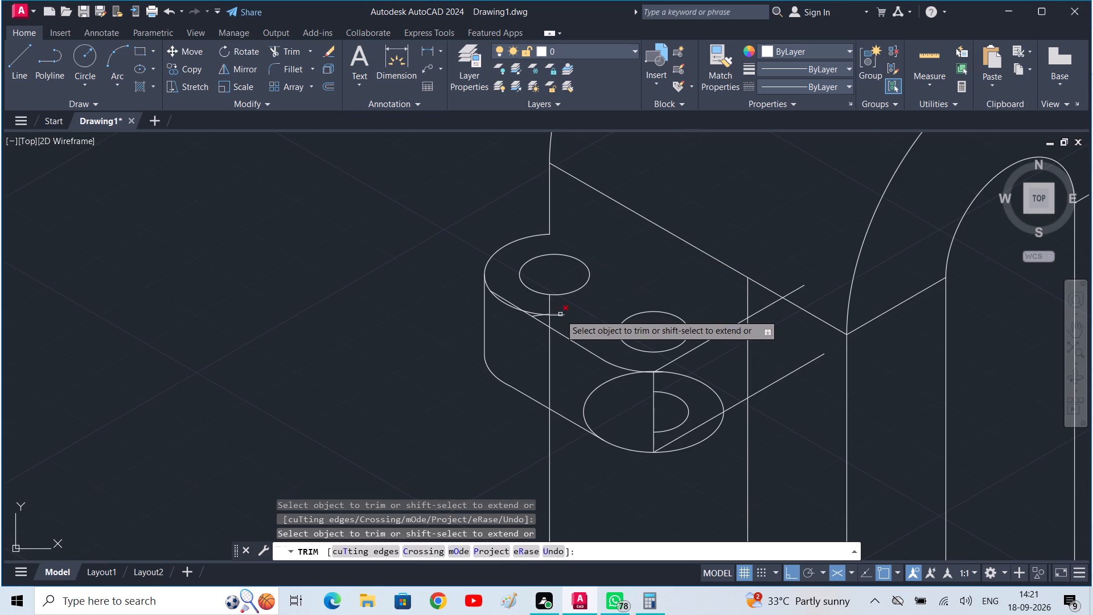
pyautogui.click(550, 308)
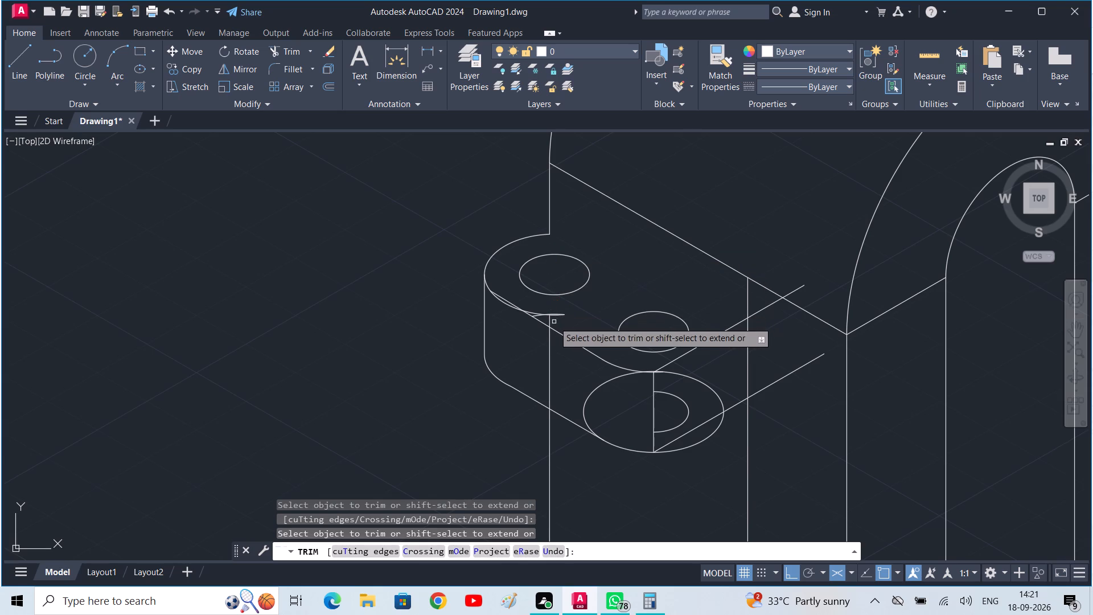
pyautogui.click(549, 319)
pyautogui.click(552, 346)
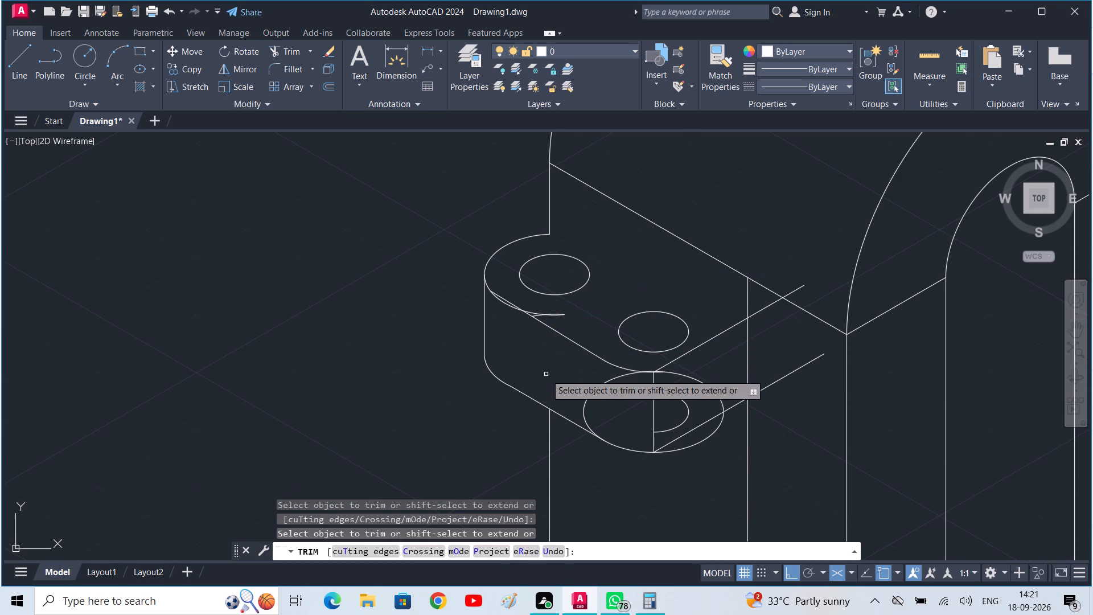
# Trim the rear upper arc's overhang past the near-side projection's upper connecting line, and the line's overlap at the arc.
pyautogui.click(552, 315)
pyautogui.click(552, 314)
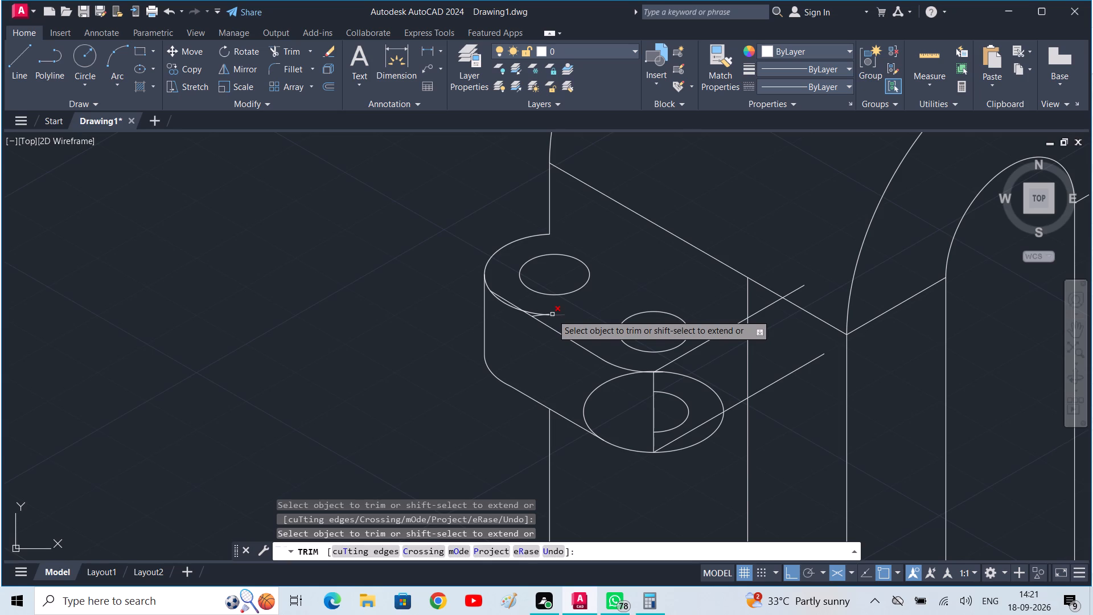
pyautogui.doubleClick(544, 314)
pyautogui.click(544, 314)
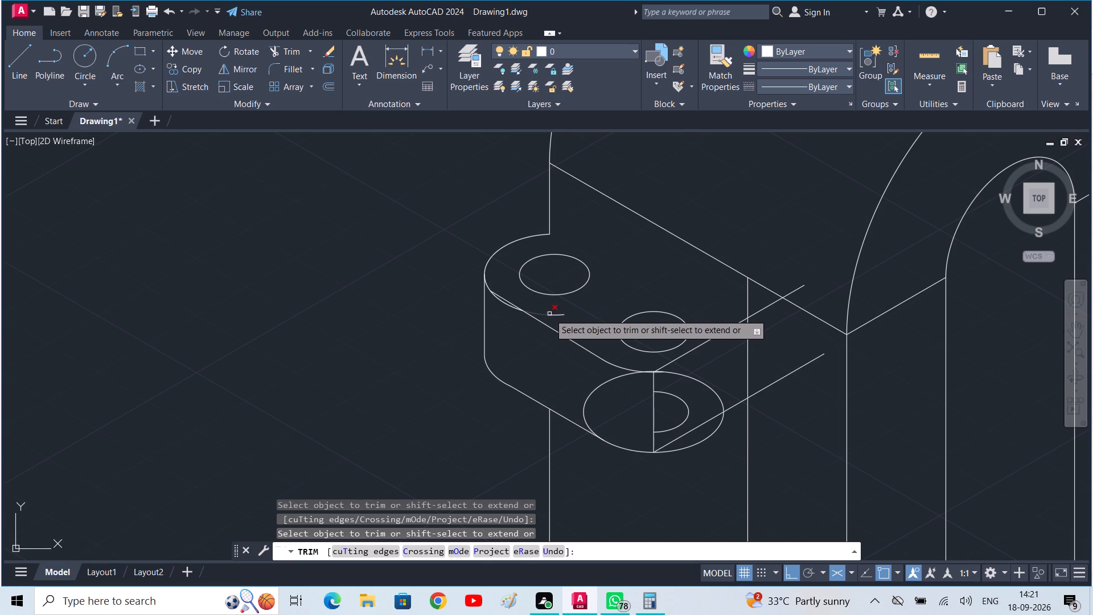
pyautogui.click(549, 315)
pyautogui.click(555, 315)
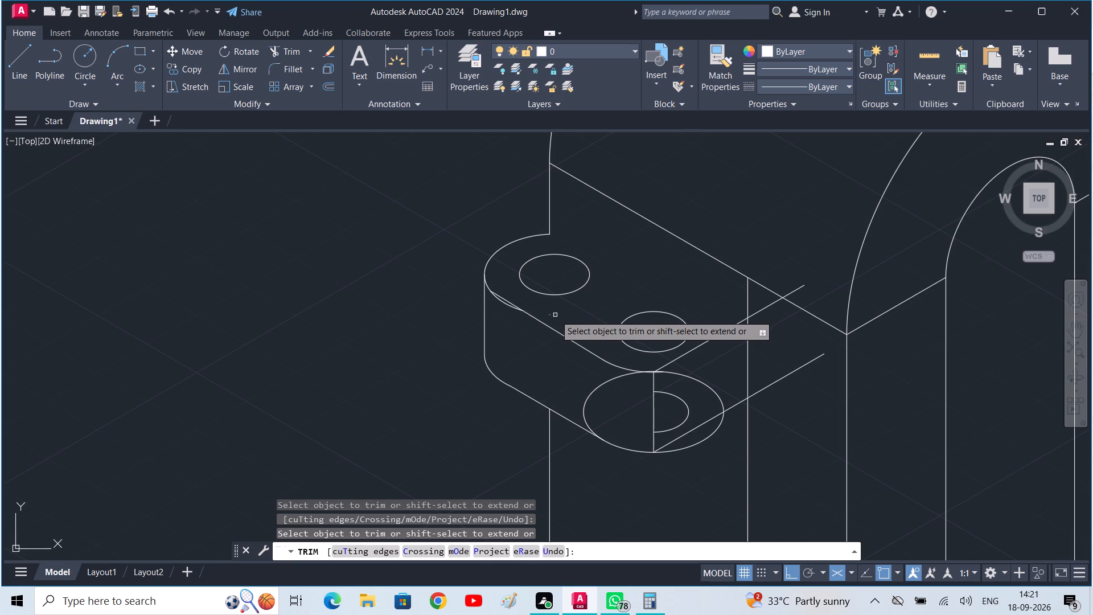
pyautogui.click(515, 302)
pyautogui.click(515, 302)
pyautogui.click(515, 303)
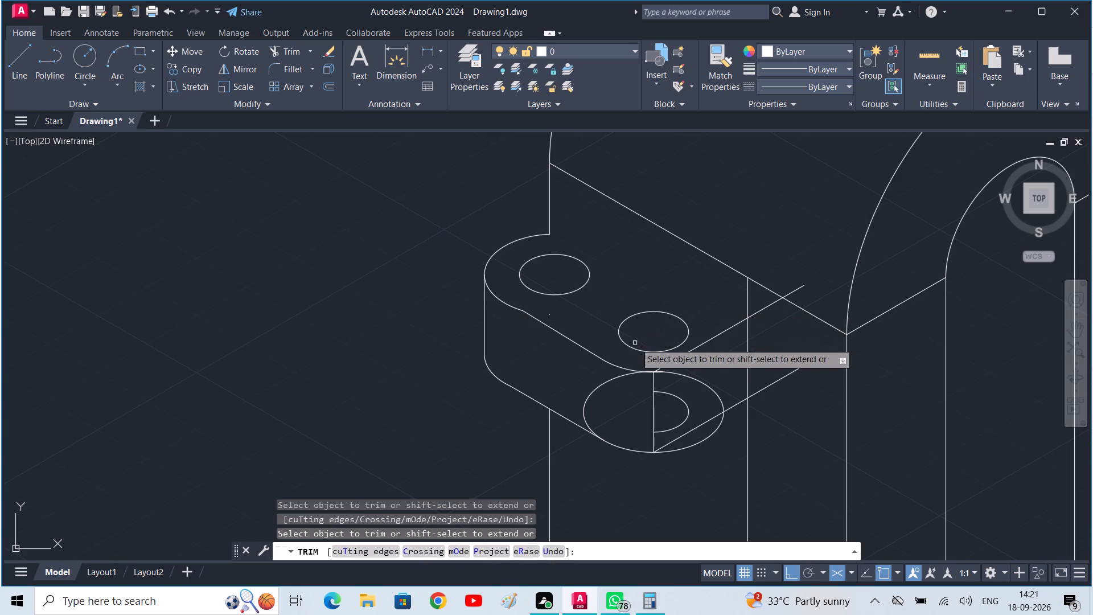
# Trim away the hole's half ellipse, the front vertical edge and the front lower isocircle's upper arcs on the near-side projection.
pyautogui.moveTo(684, 396); pyautogui.dragTo(664, 416)
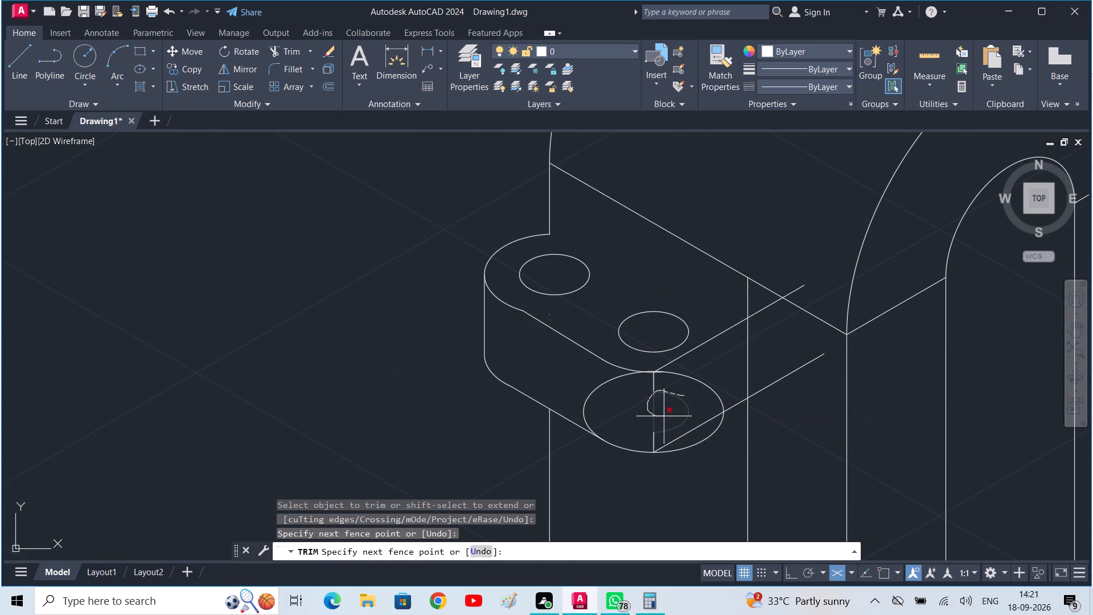
pyautogui.moveTo(664, 416); pyautogui.dragTo(697, 411)
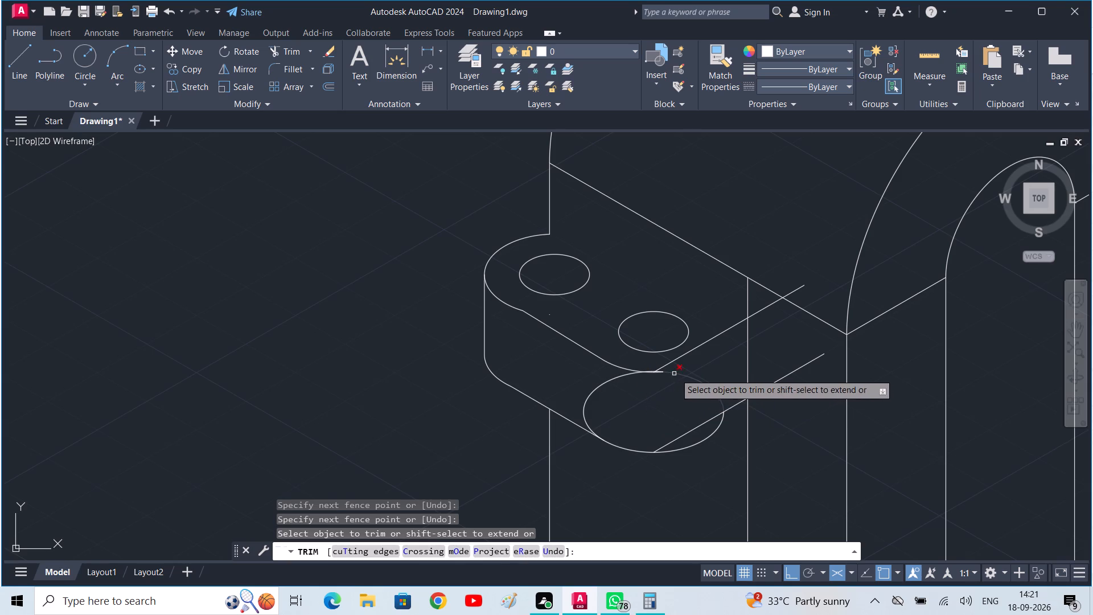
pyautogui.click(698, 381)
pyautogui.click(615, 380)
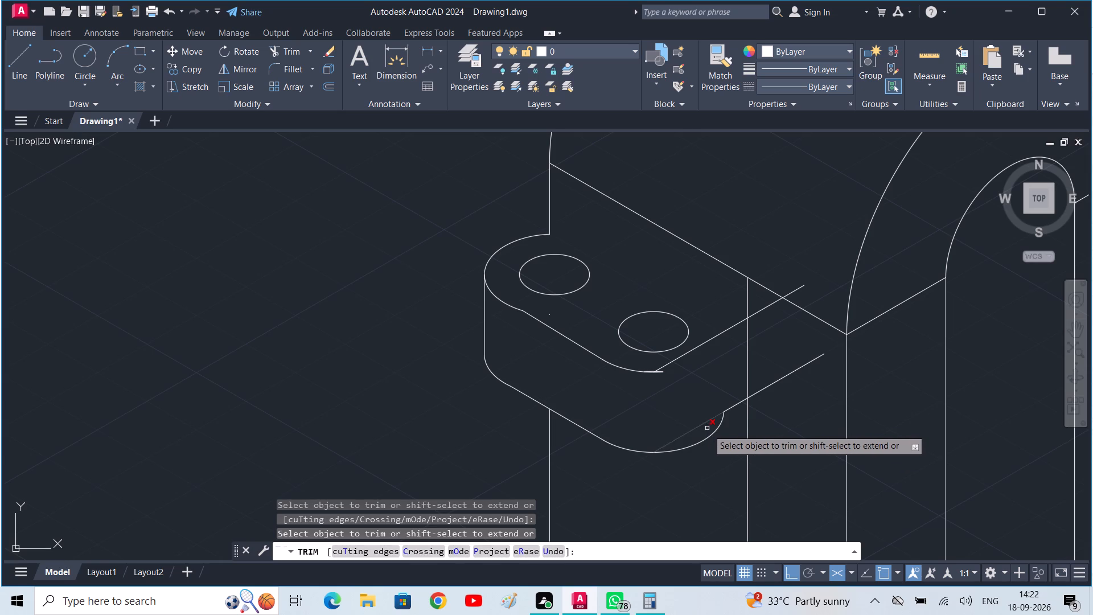
# Trim away all segments of the two 30° isometric lines at the near-side projection's front end.
pyautogui.click(706, 427)
pyautogui.moveTo(704, 424); pyautogui.dragTo(691, 416)
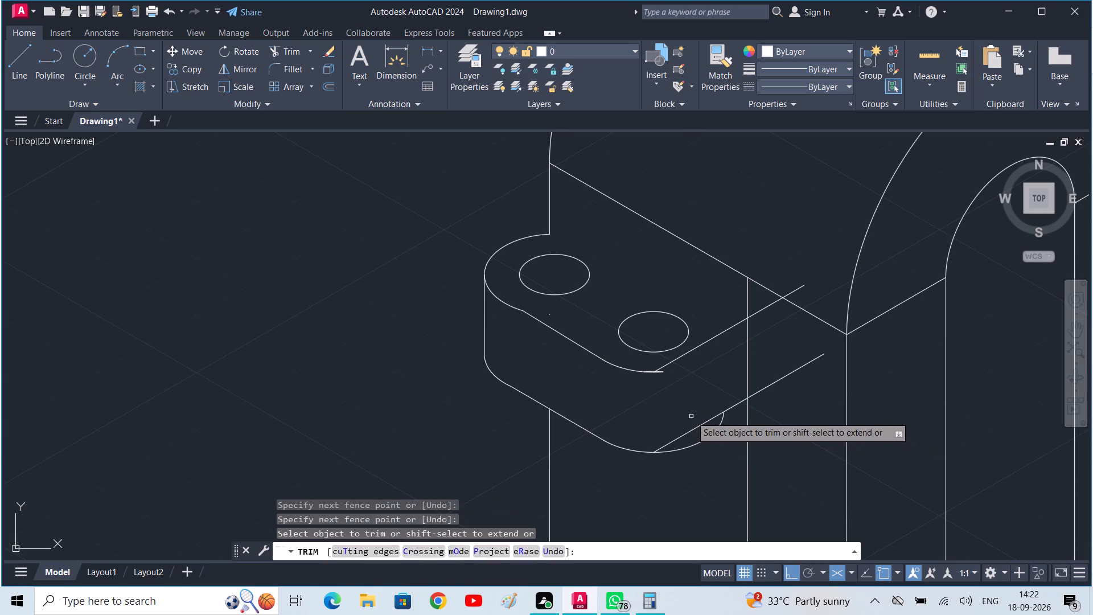
pyautogui.click(701, 427)
pyautogui.click(712, 340)
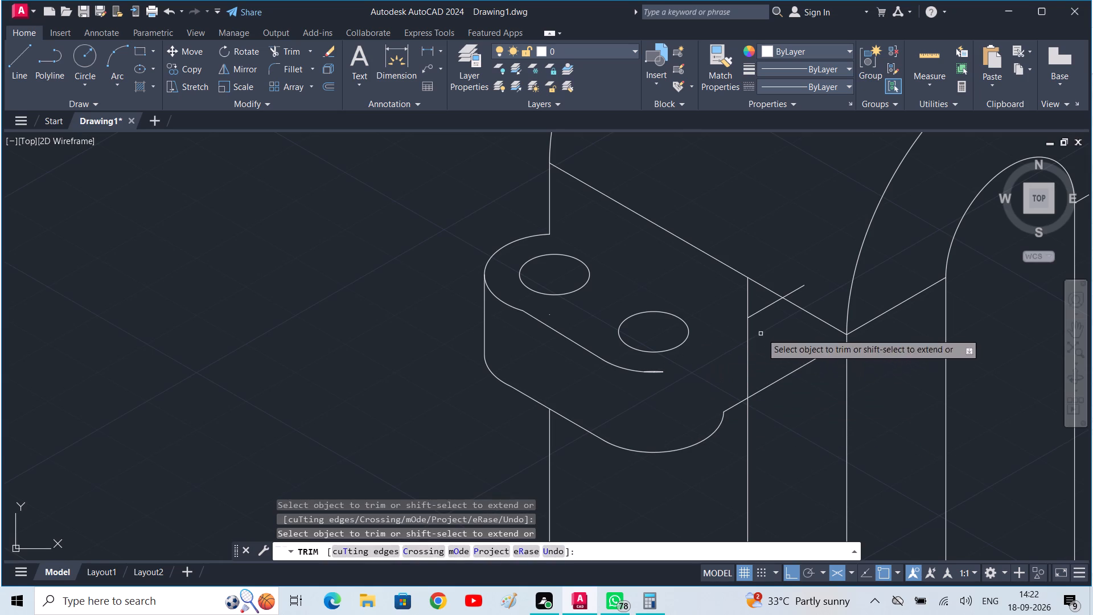
pyautogui.click(767, 310)
pyautogui.click(767, 309)
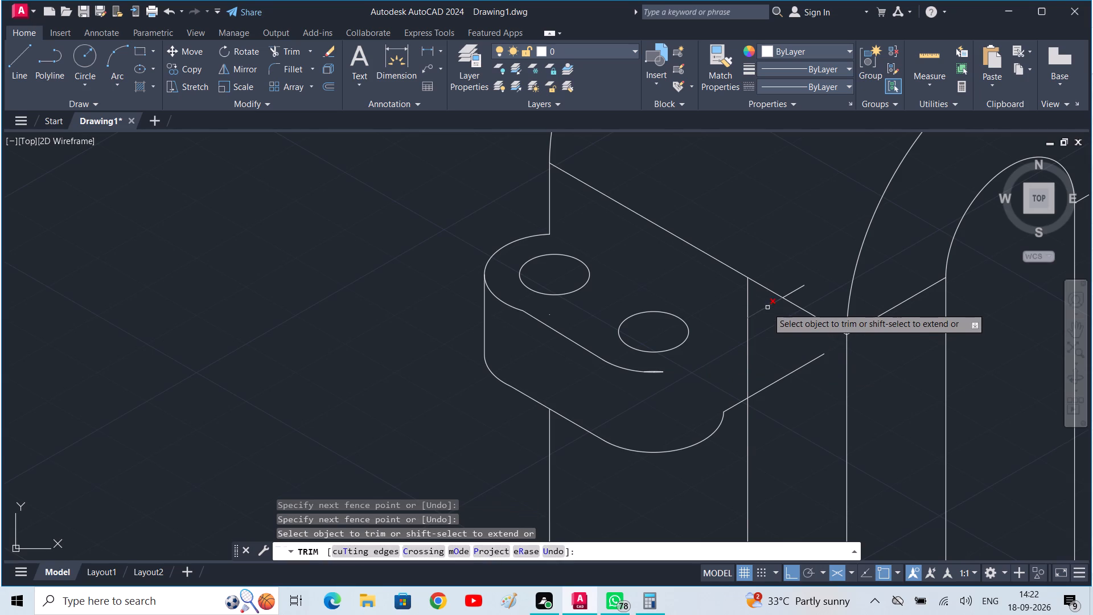
pyautogui.click(767, 307)
pyautogui.click(795, 292)
pyautogui.click(764, 306)
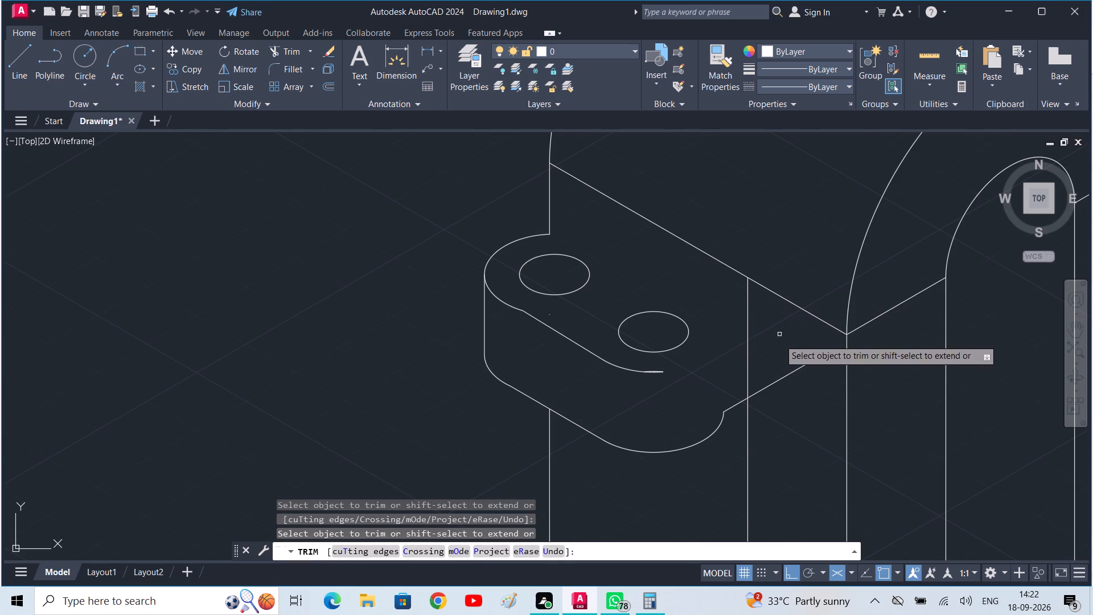
pyautogui.click(785, 376)
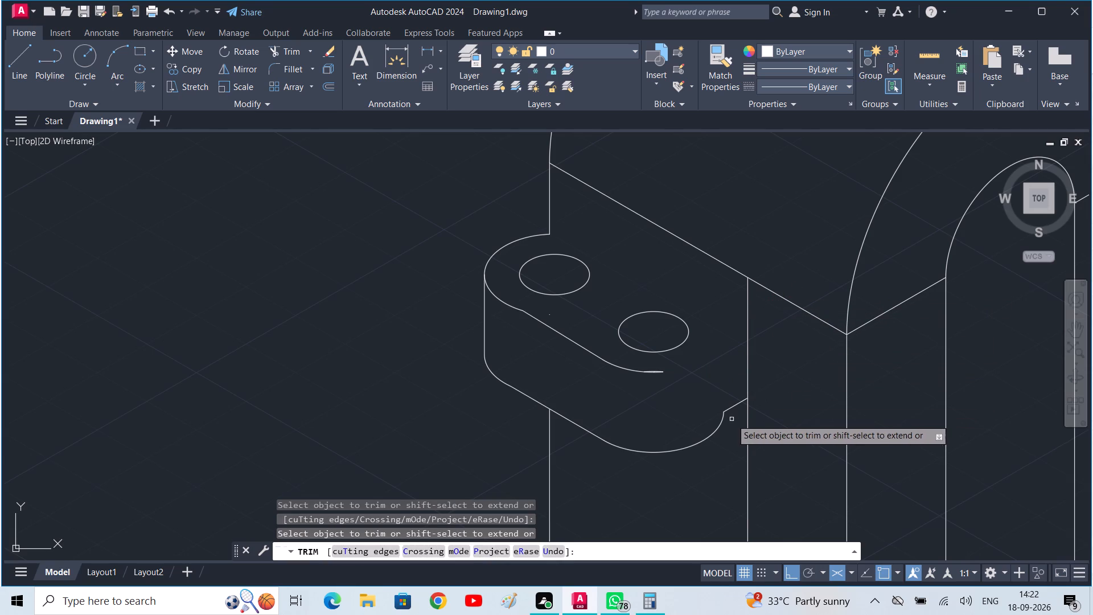
pyautogui.click(735, 406)
pyautogui.press('space')
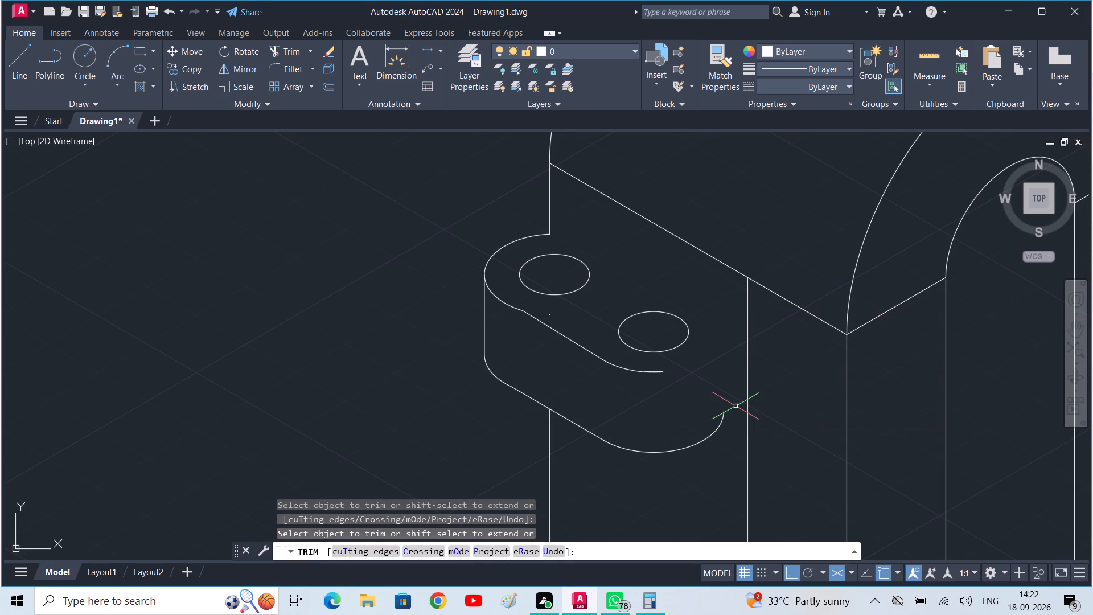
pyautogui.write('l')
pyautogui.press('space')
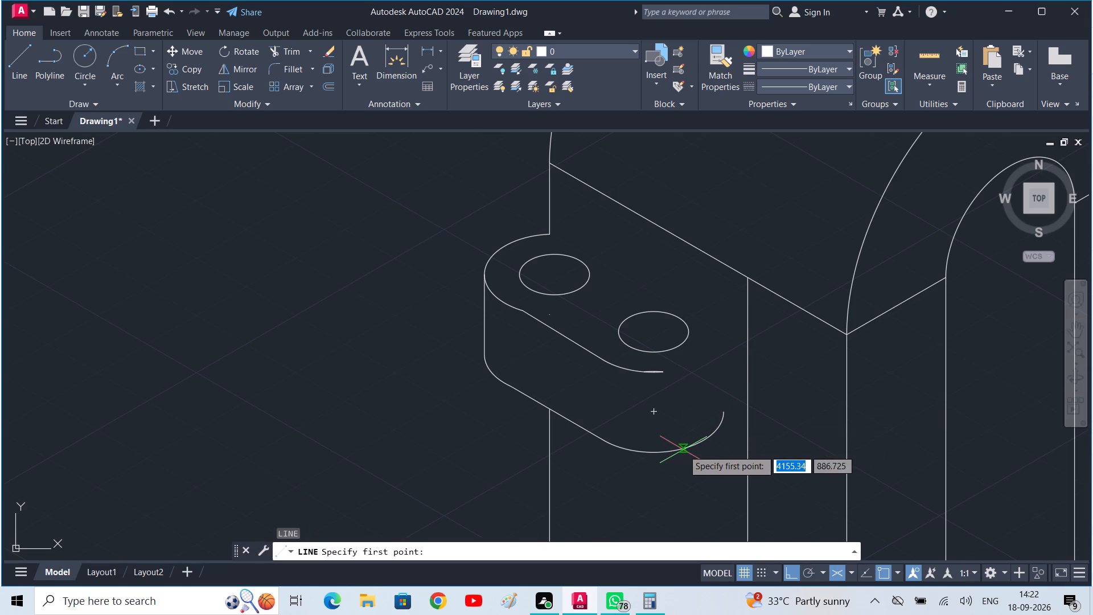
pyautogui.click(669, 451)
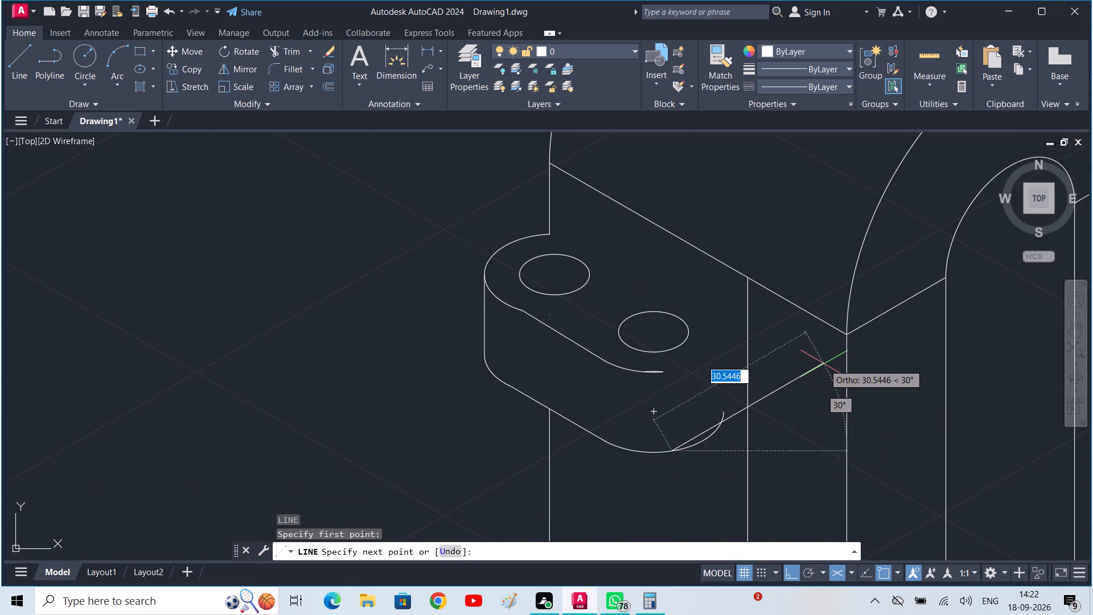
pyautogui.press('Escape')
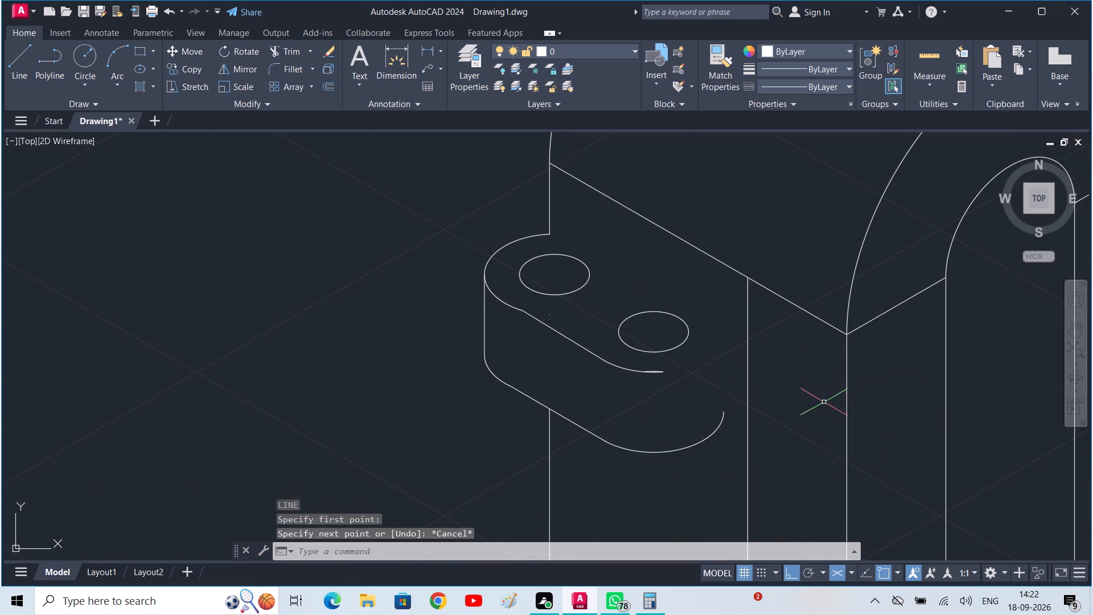
# Draw a 30° isometric line from the near-side projection's front lower arc, past the body's vertical edge.
pyautogui.press('space')
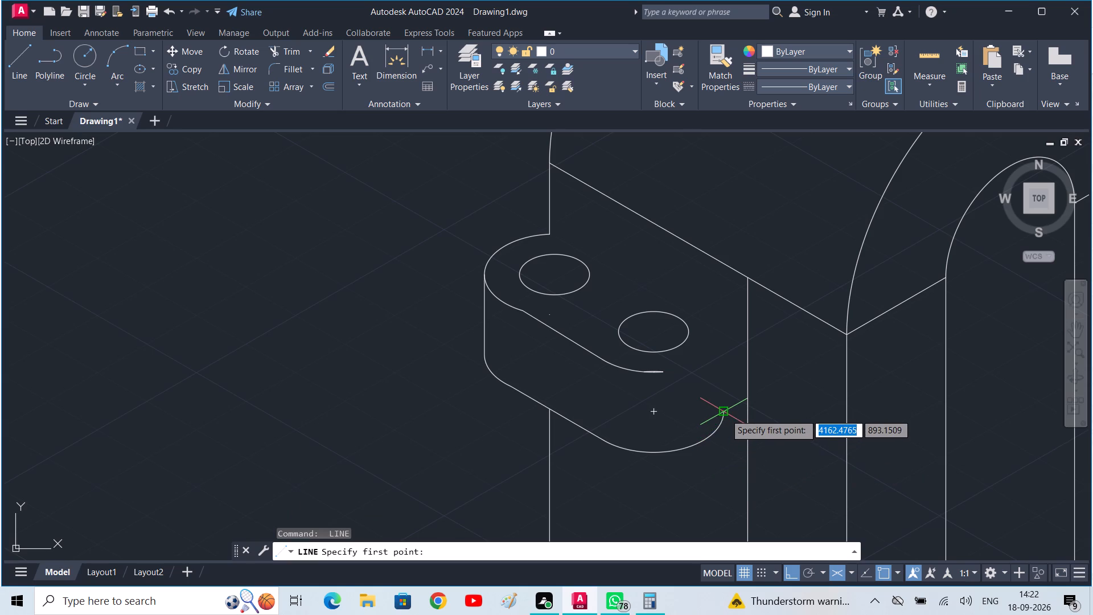
pyautogui.click(709, 438)
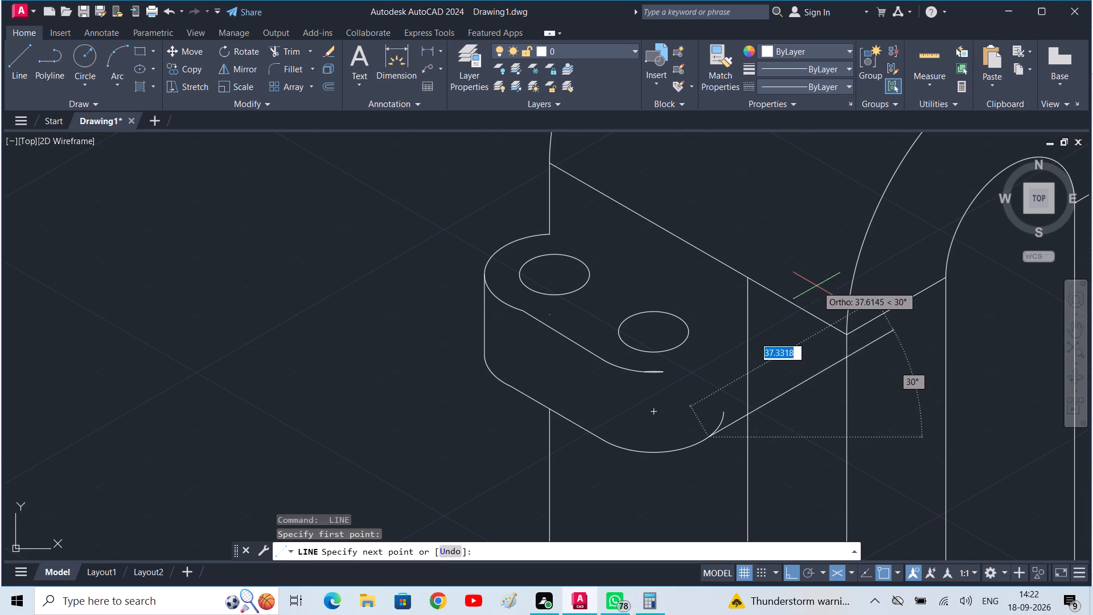
pyautogui.click(819, 372)
pyautogui.press('space')
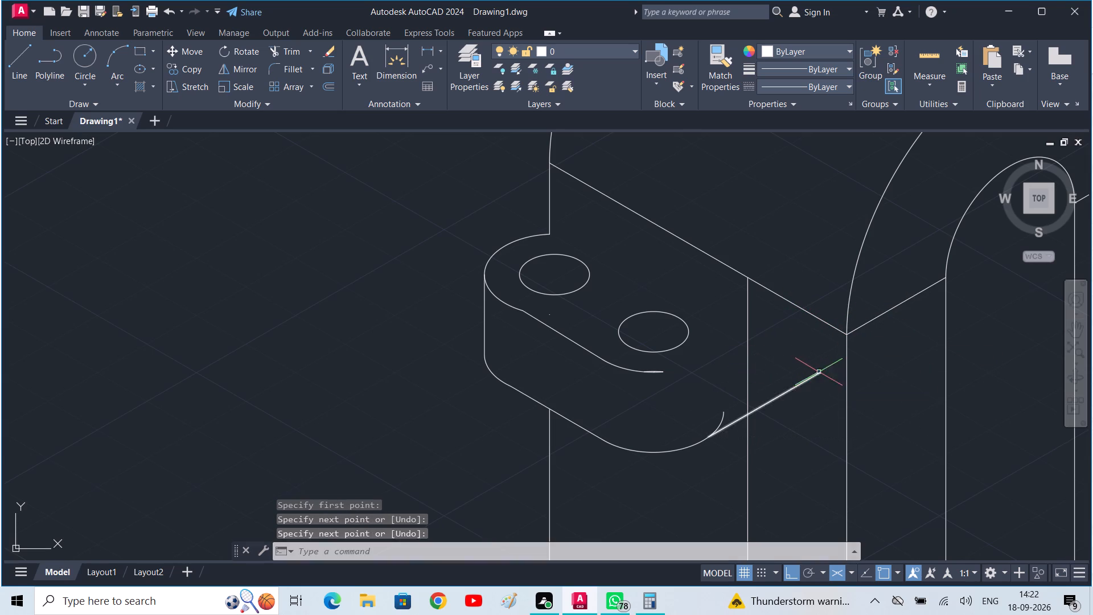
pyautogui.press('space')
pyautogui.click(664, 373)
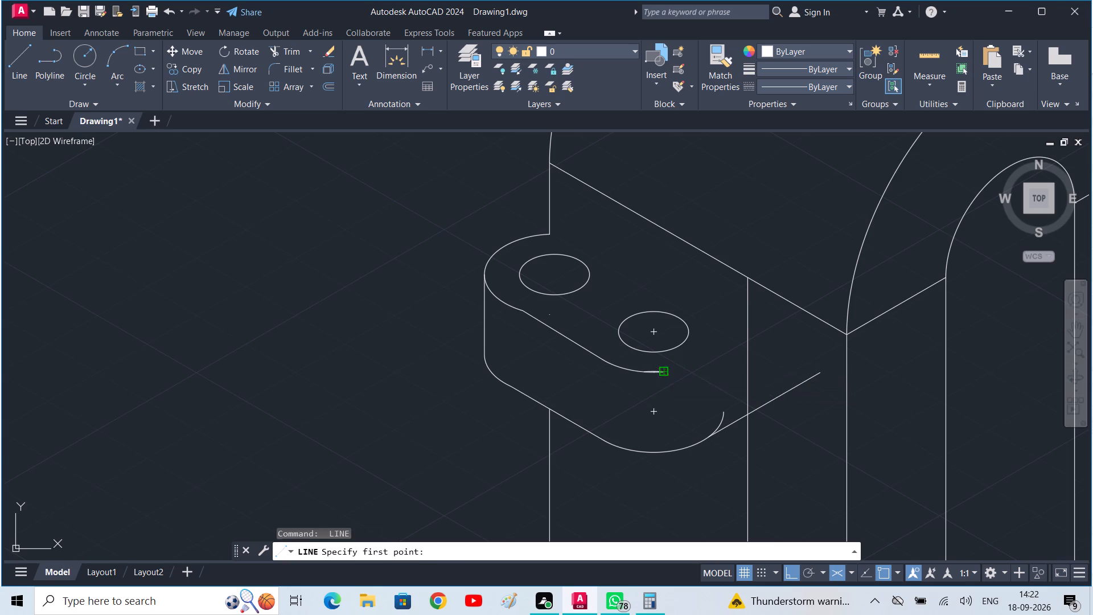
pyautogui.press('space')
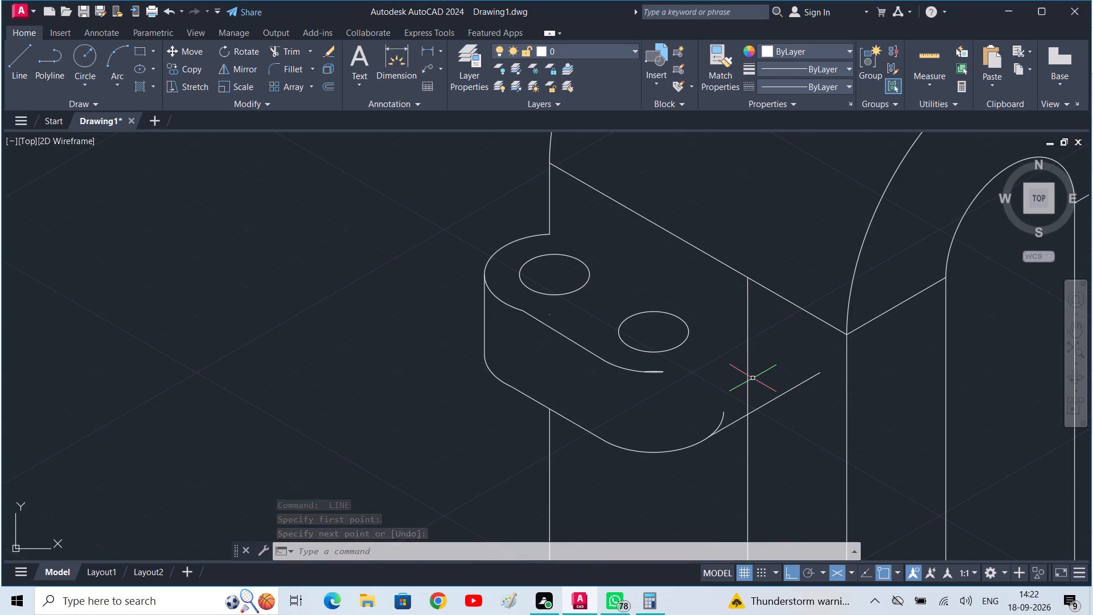
# Copy the near-side projection's front lower arc vertically from its centre to the front hole's centre on the upper face.
pyautogui.press('c')
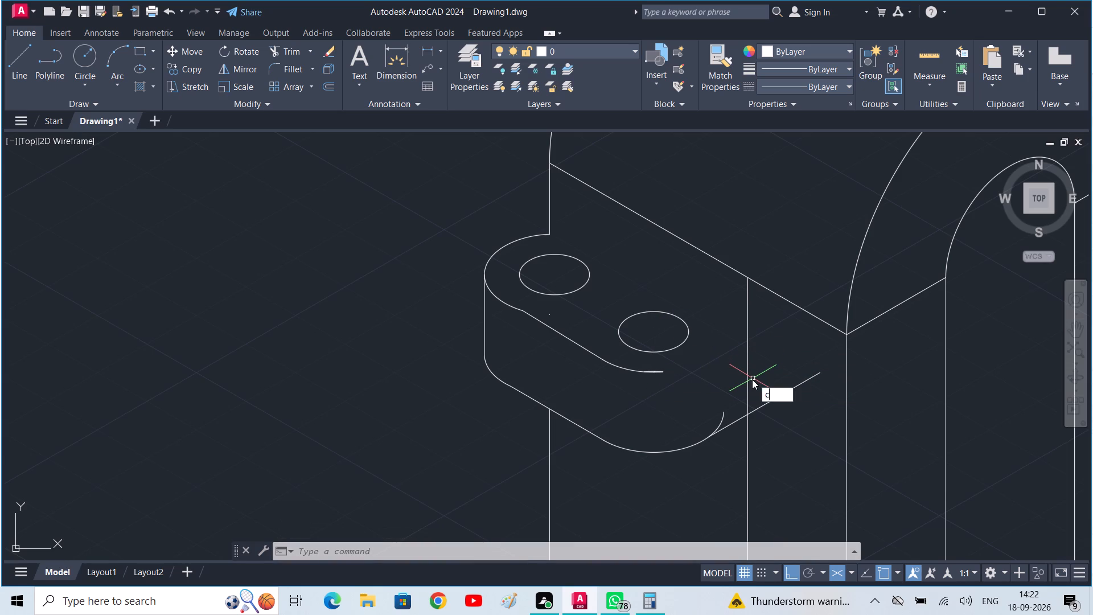
pyautogui.press('o')
pyautogui.press('space')
pyautogui.click(660, 453)
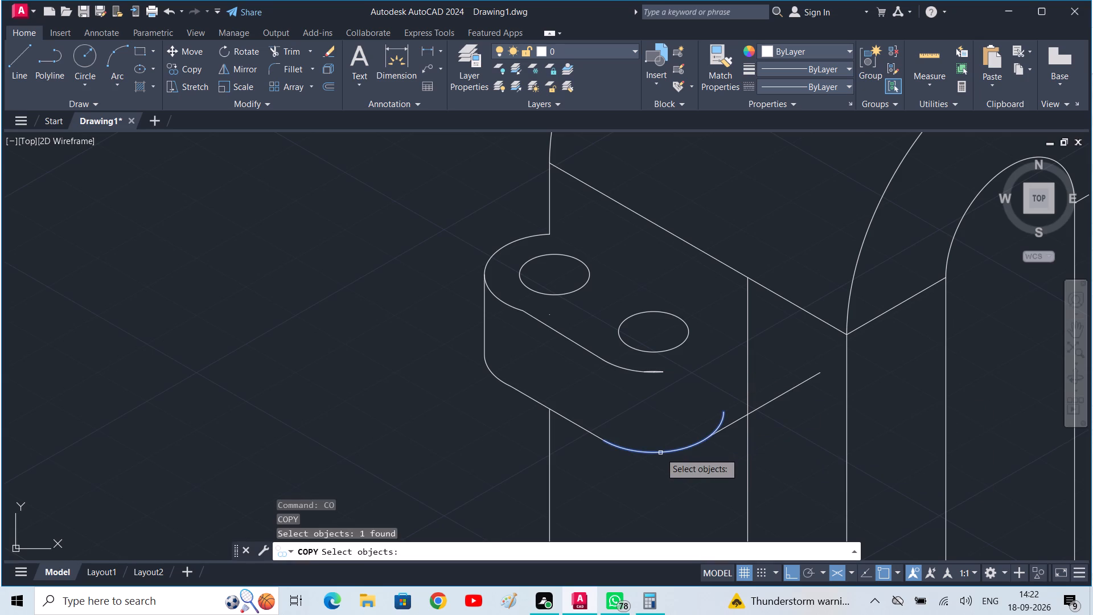
pyautogui.press('space')
pyautogui.click(652, 415)
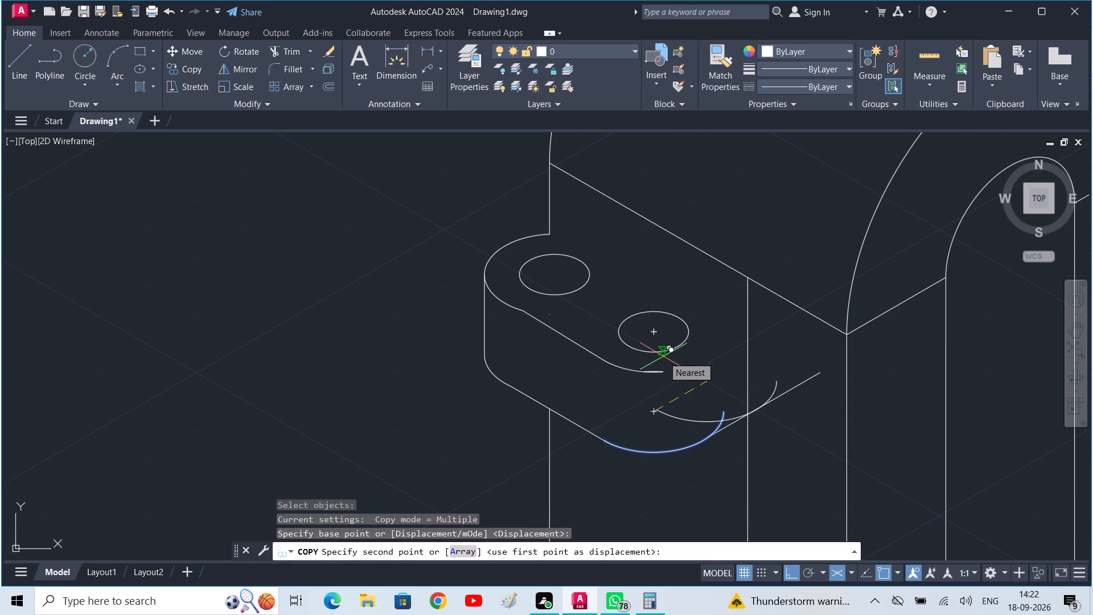
pyautogui.press('F5')
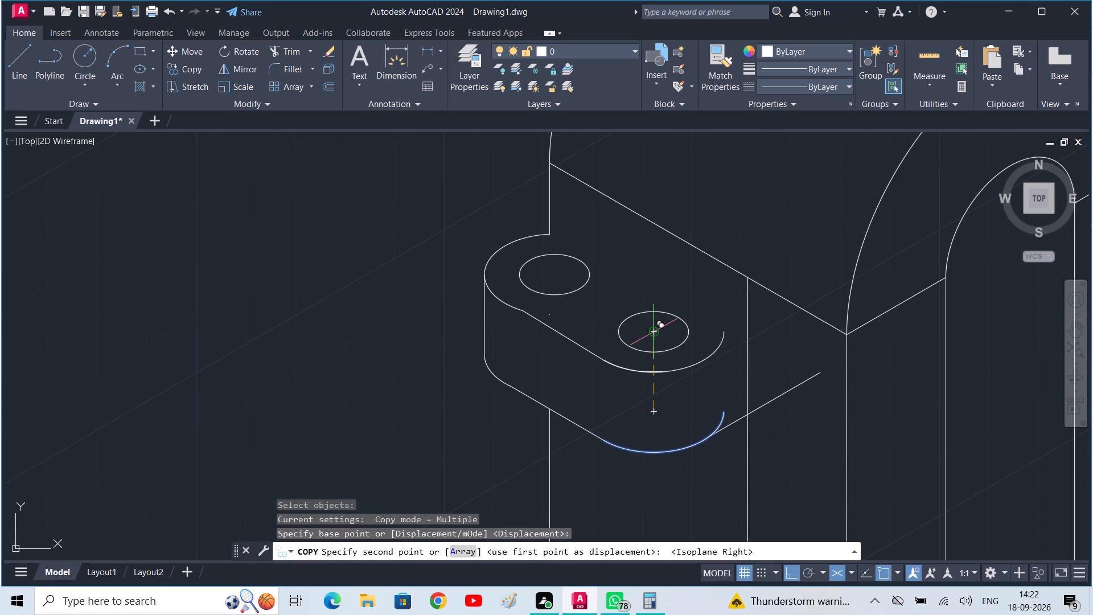
pyautogui.click(654, 333)
pyautogui.press('Escape')
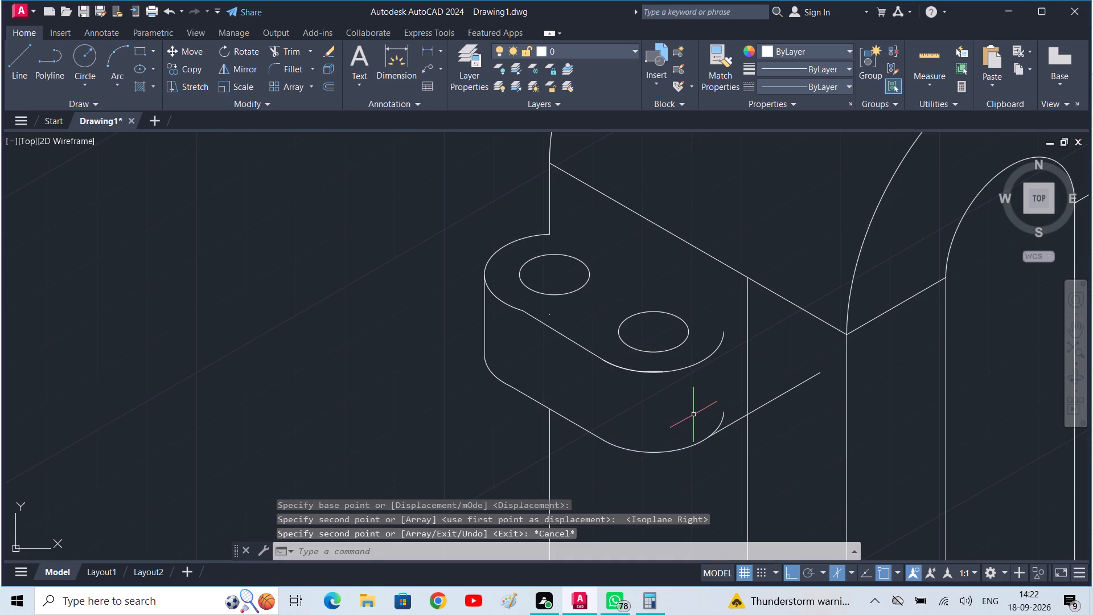
# Erase the leftover ellipse sliver and the tiny line stub at the bottom of the projection's front upper arc.
pyautogui.scroll(3, 668, 406)
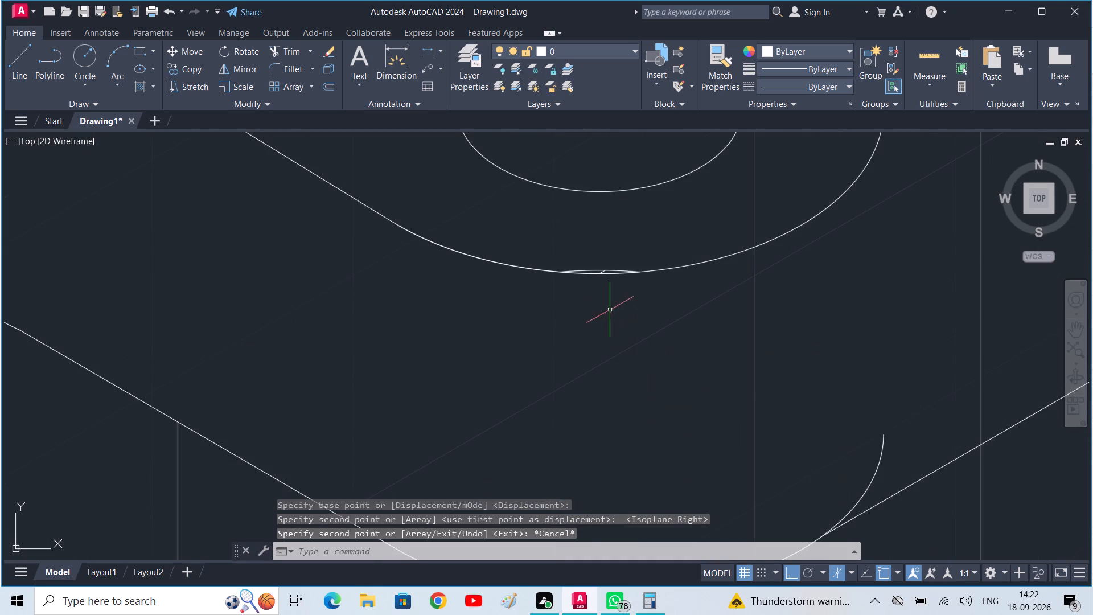
pyautogui.click(596, 268)
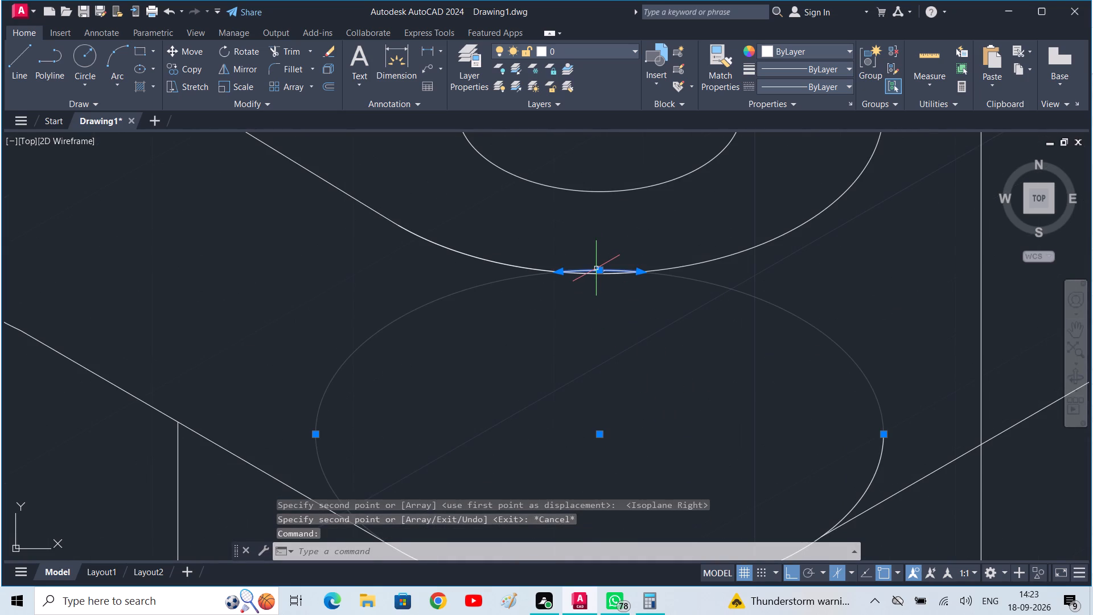
pyautogui.press('Delete')
pyautogui.scroll(-1, 603, 274)
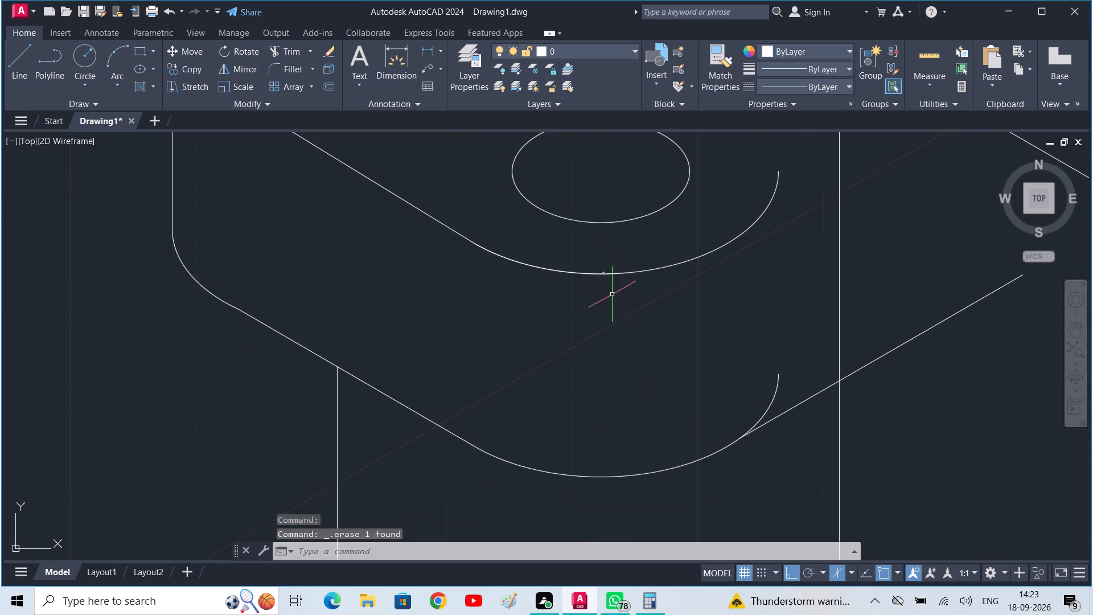
pyautogui.scroll(-1, 1, 6)
pyautogui.scroll(3, 46, 33)
pyautogui.scroll(2, 576, 273)
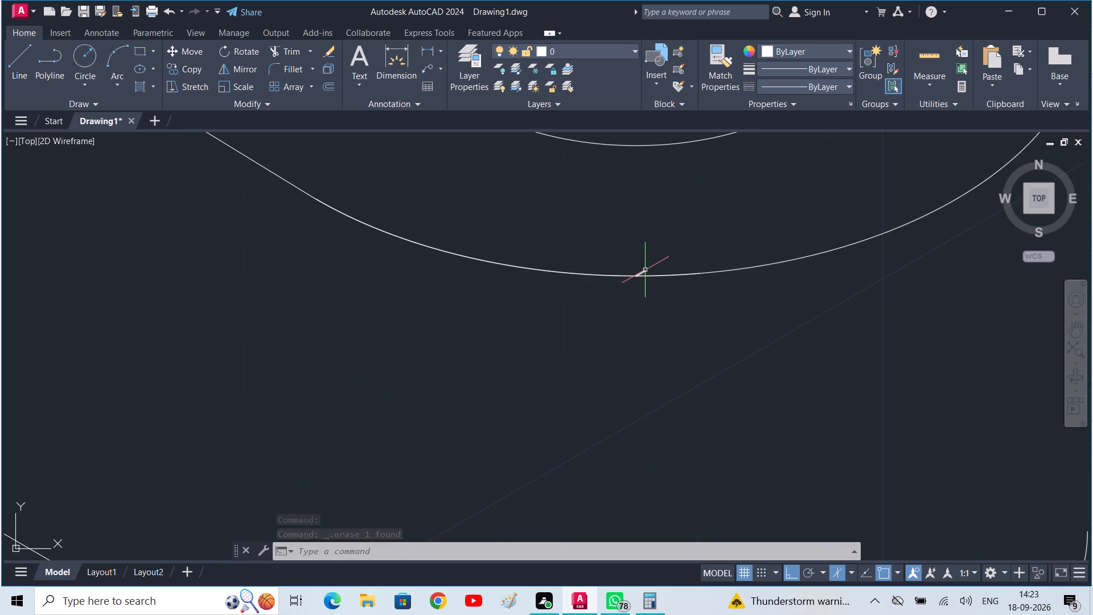
pyautogui.click(645, 270)
pyautogui.press('Delete')
# Erase the upper straight edge connecting the near-side projection's rear and front upper arcs.
pyautogui.scroll(-2, 634, 271)
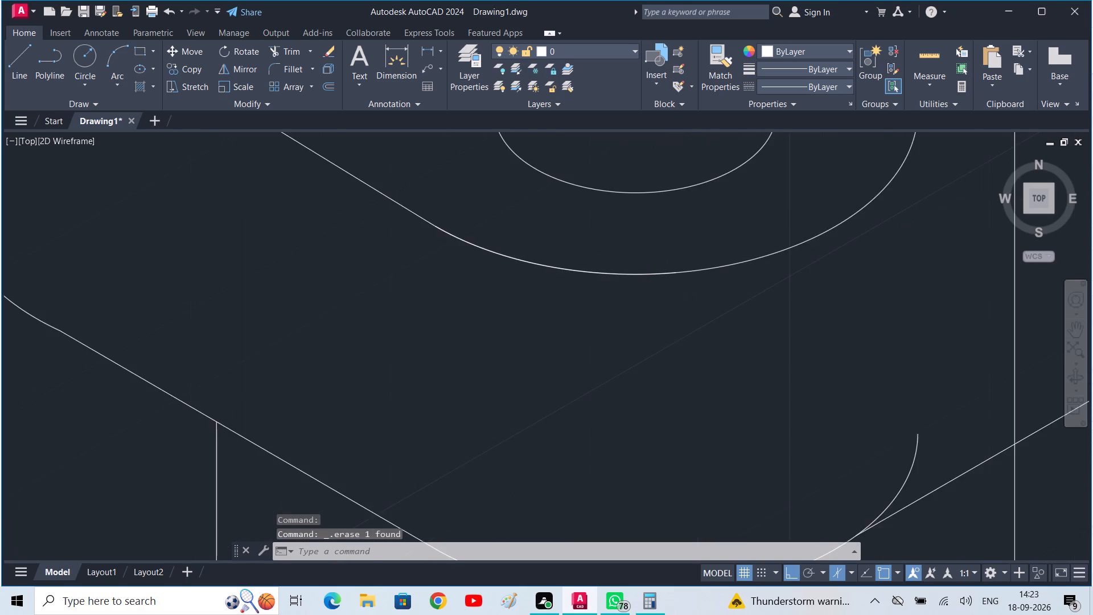
pyautogui.scroll(-2, 599, 310)
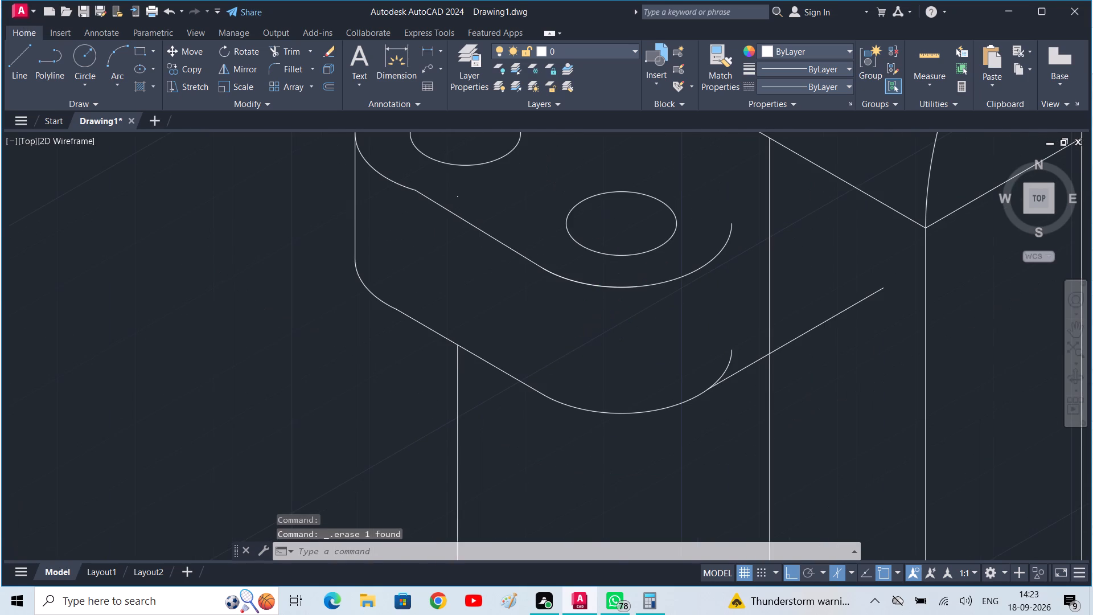
pyautogui.moveTo(590, 329); pyautogui.dragTo(537, 353, button='middle')
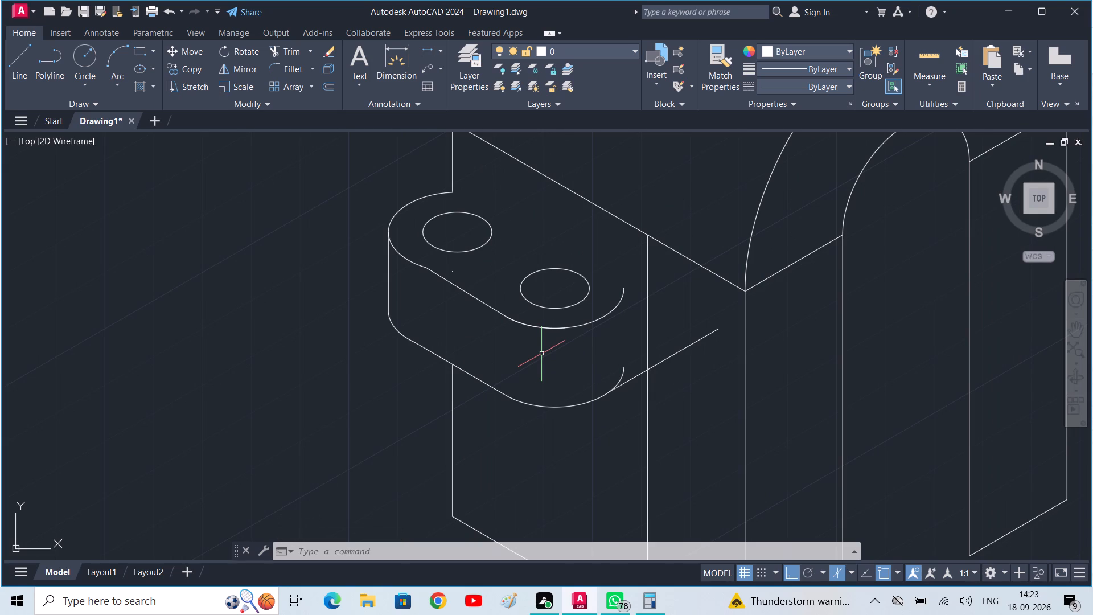
pyautogui.click(471, 293)
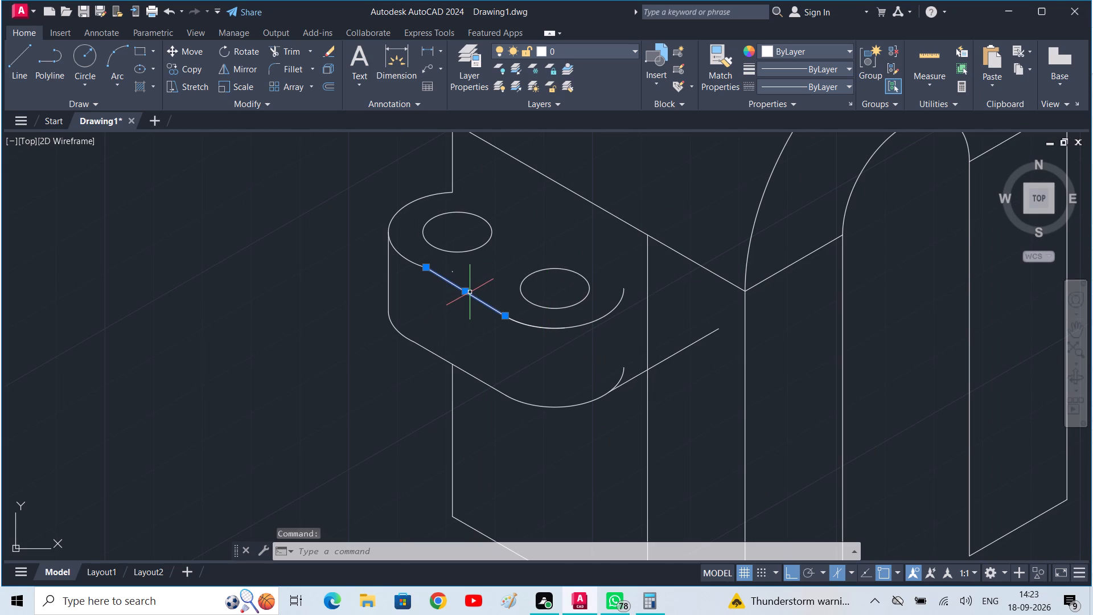
pyautogui.press('Delete')
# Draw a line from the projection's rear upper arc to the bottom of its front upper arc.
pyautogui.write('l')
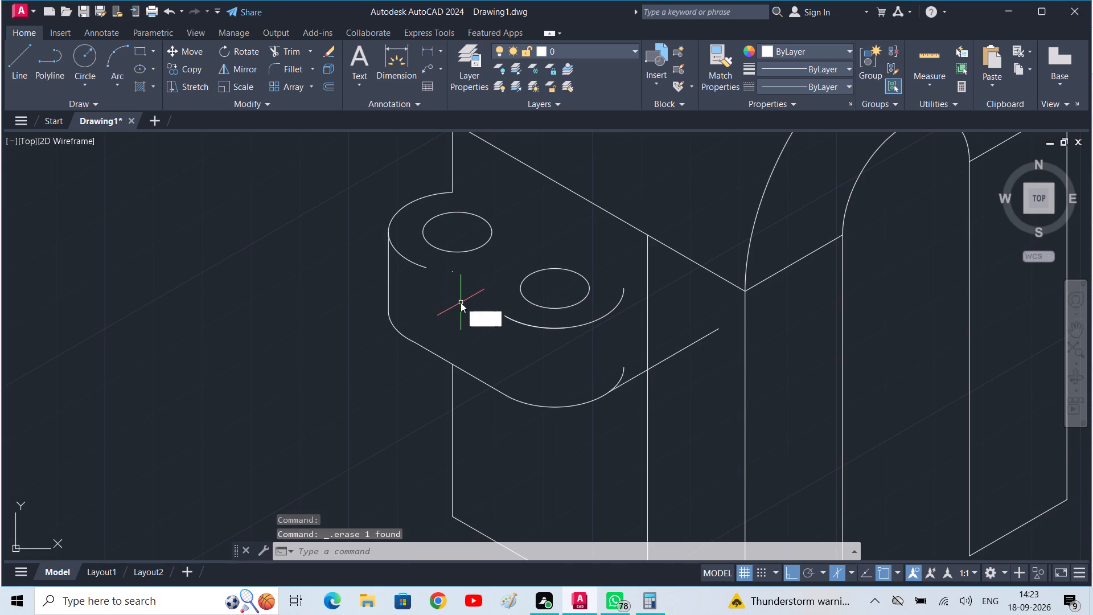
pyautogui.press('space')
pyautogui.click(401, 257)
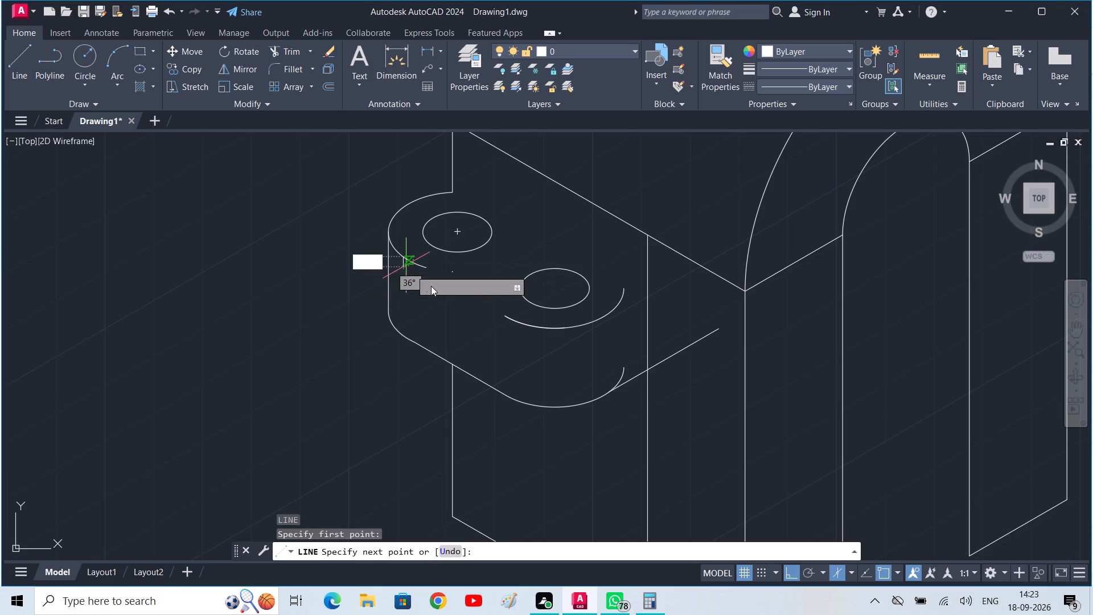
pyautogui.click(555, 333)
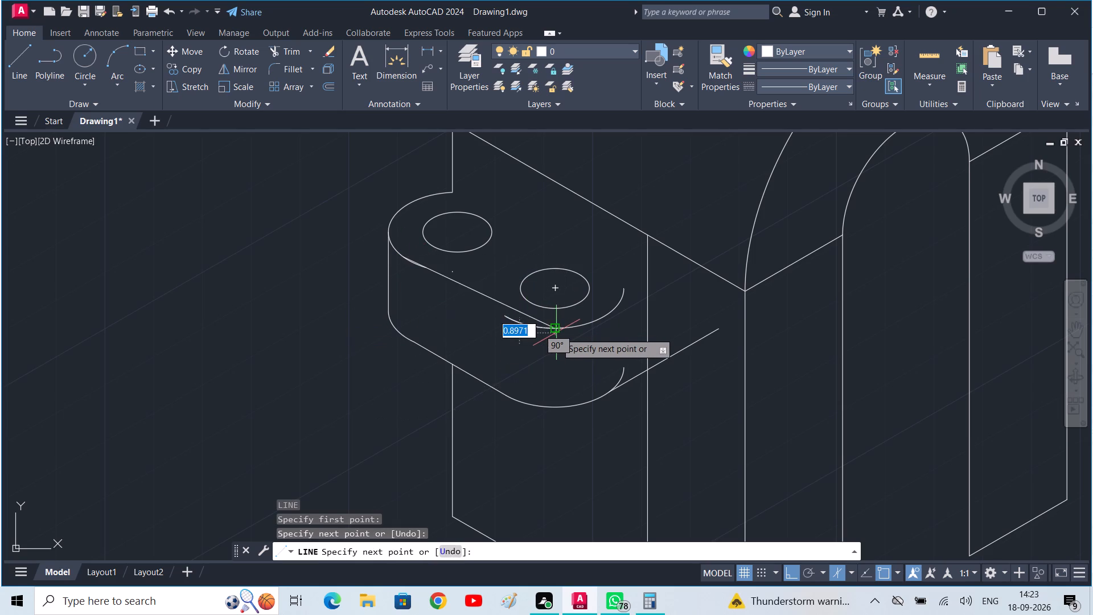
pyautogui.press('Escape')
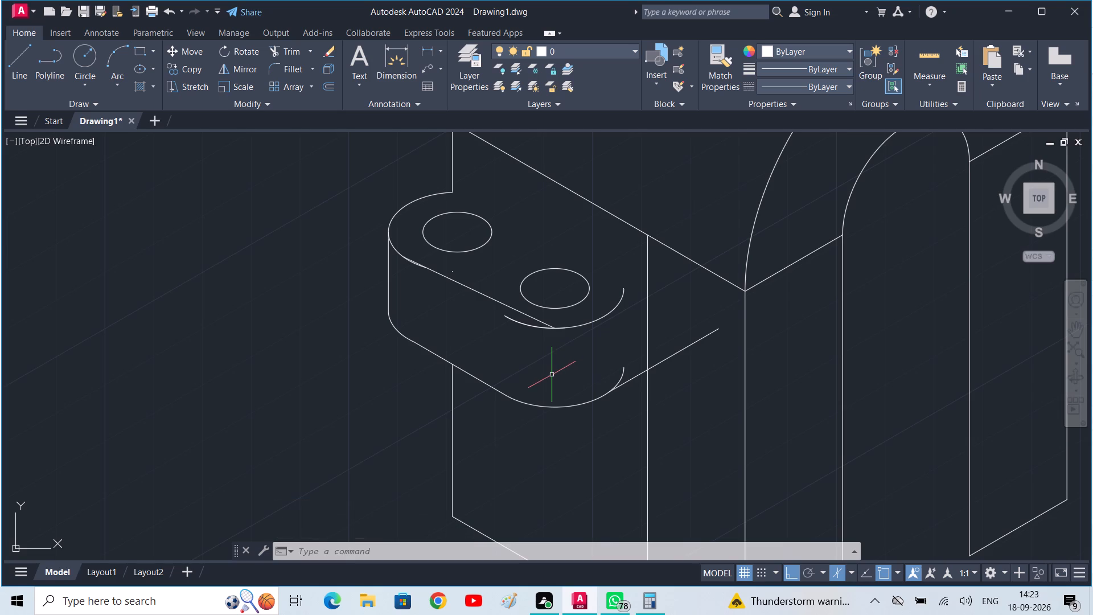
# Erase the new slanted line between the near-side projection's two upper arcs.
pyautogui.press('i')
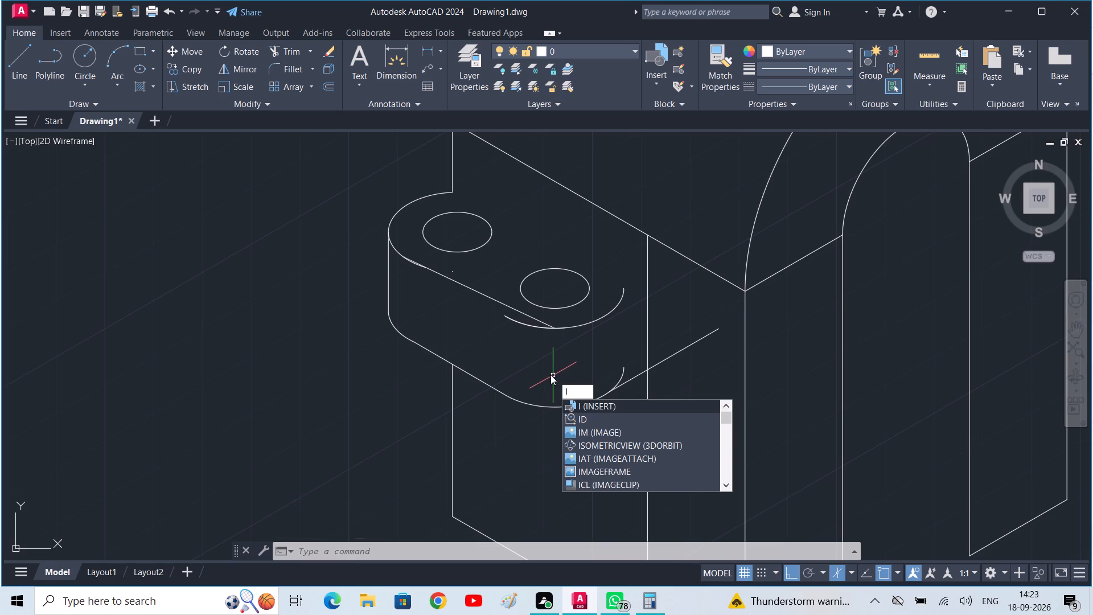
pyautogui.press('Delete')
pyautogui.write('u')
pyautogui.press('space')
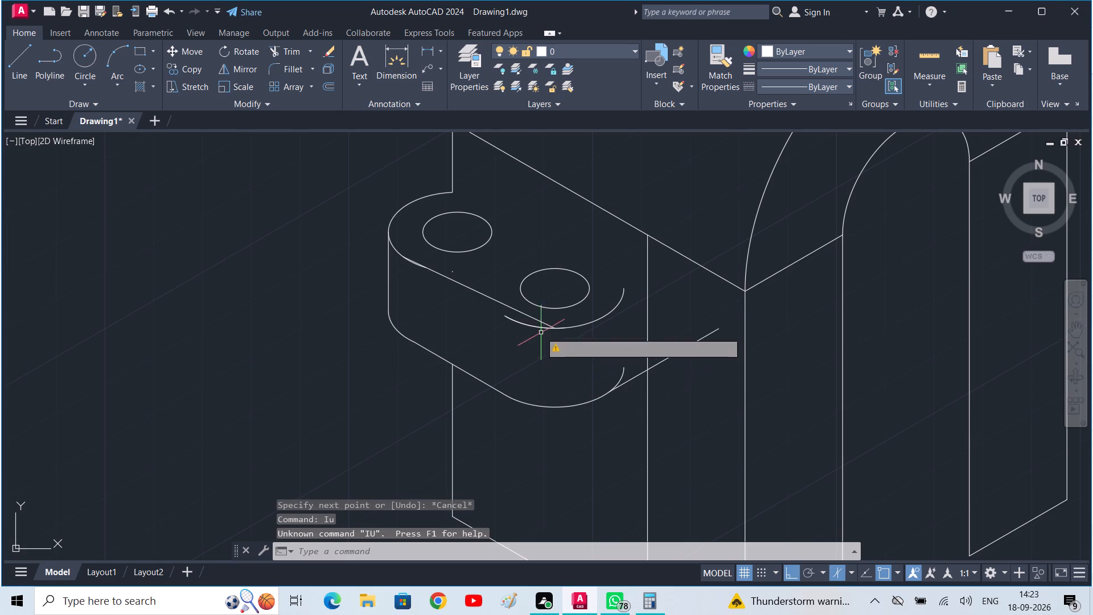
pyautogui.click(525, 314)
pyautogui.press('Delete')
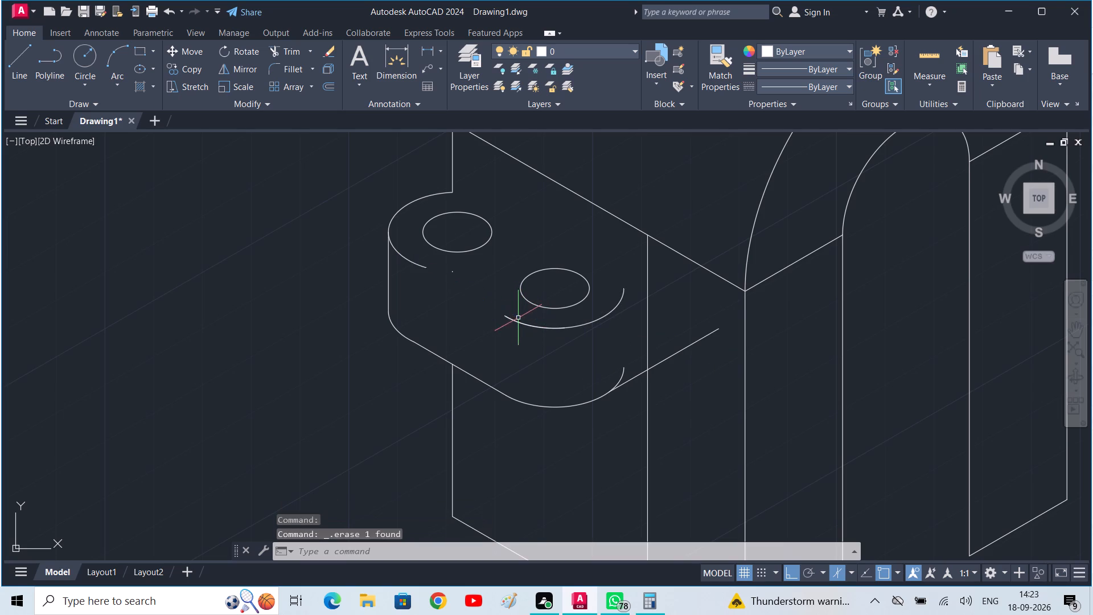
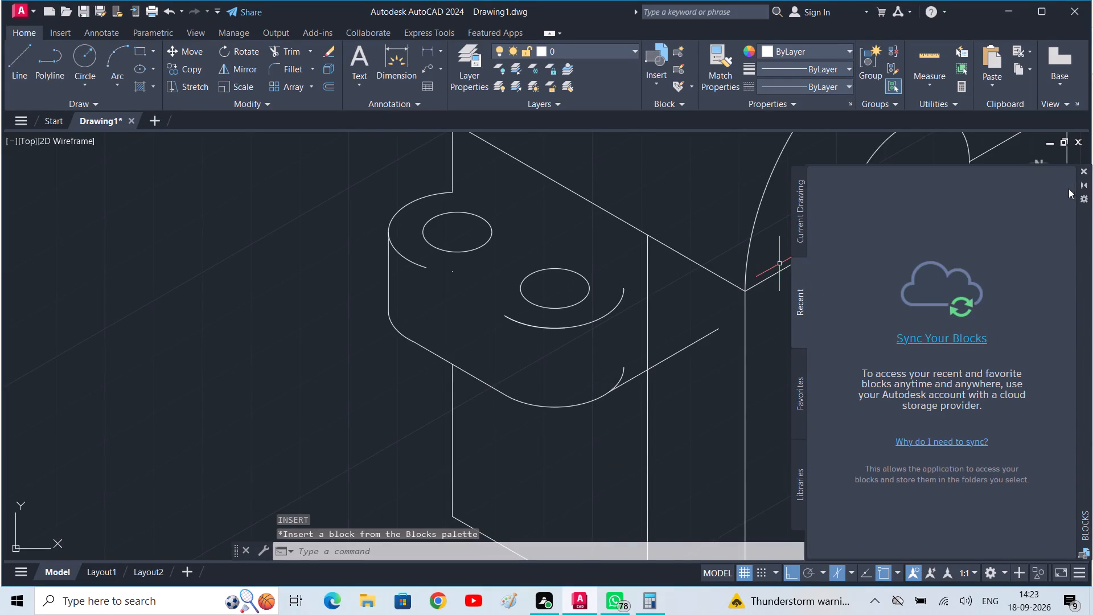
# Close the Blocks palette.
pyautogui.click(1084, 169)
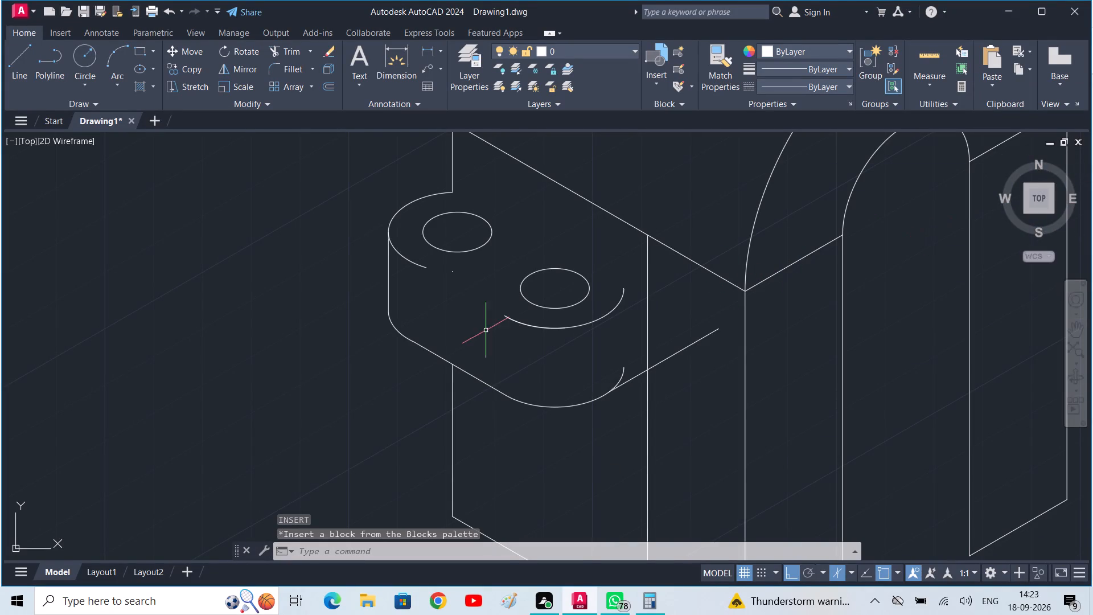
pyautogui.press('space')
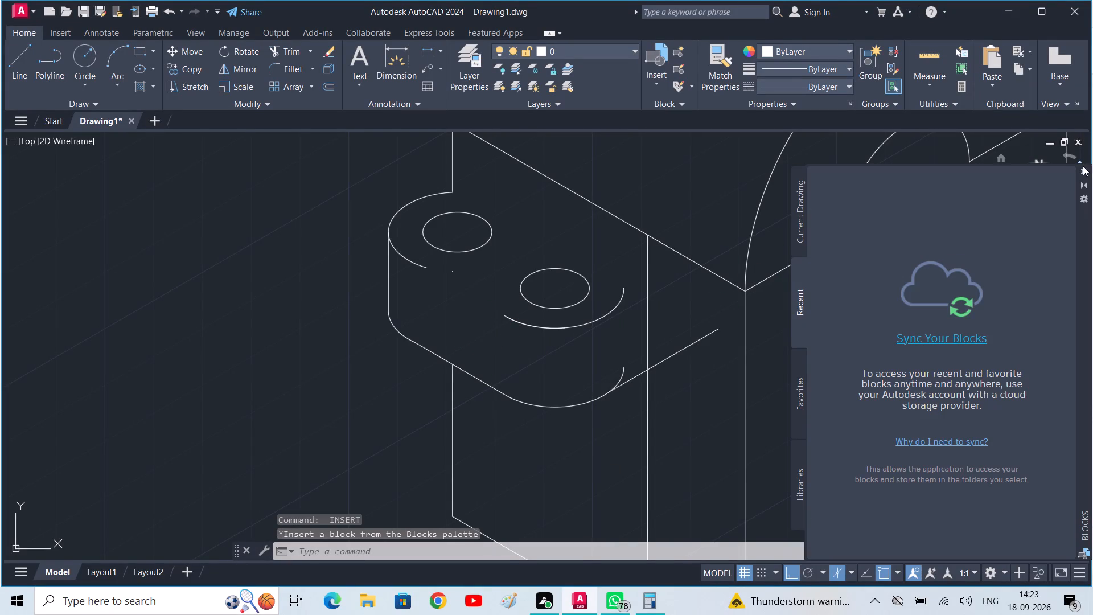
pyautogui.click(1084, 168)
# Draw a straight isometric edge about 20 long at 330° from the near-side projection's rear upper arc to its front upper arc.
pyautogui.press('i')
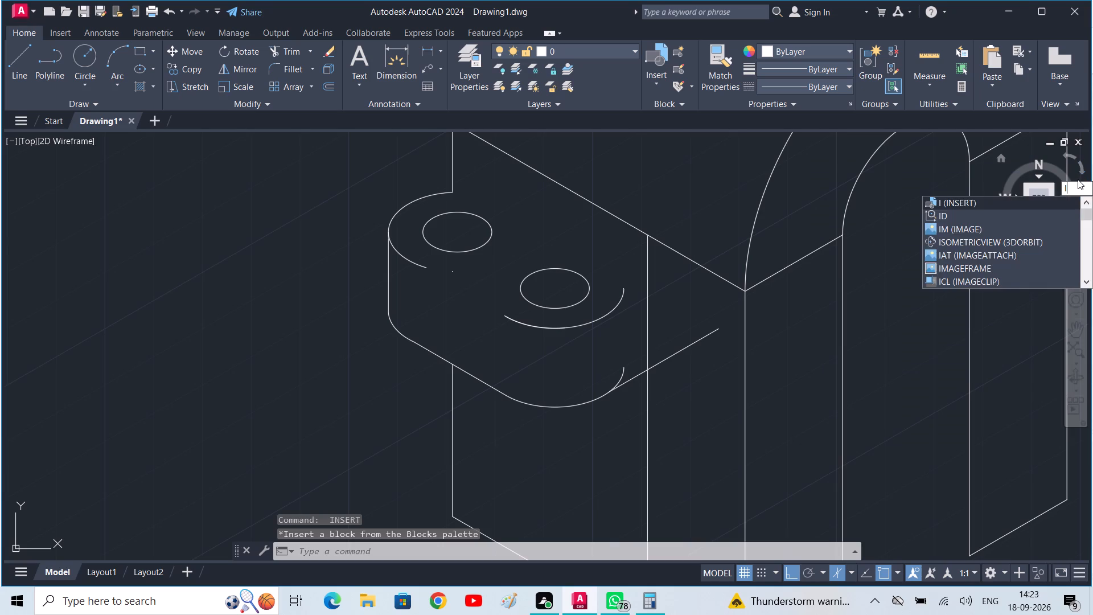
pyautogui.press('BackSpace')
pyautogui.write('l')
pyautogui.press('space')
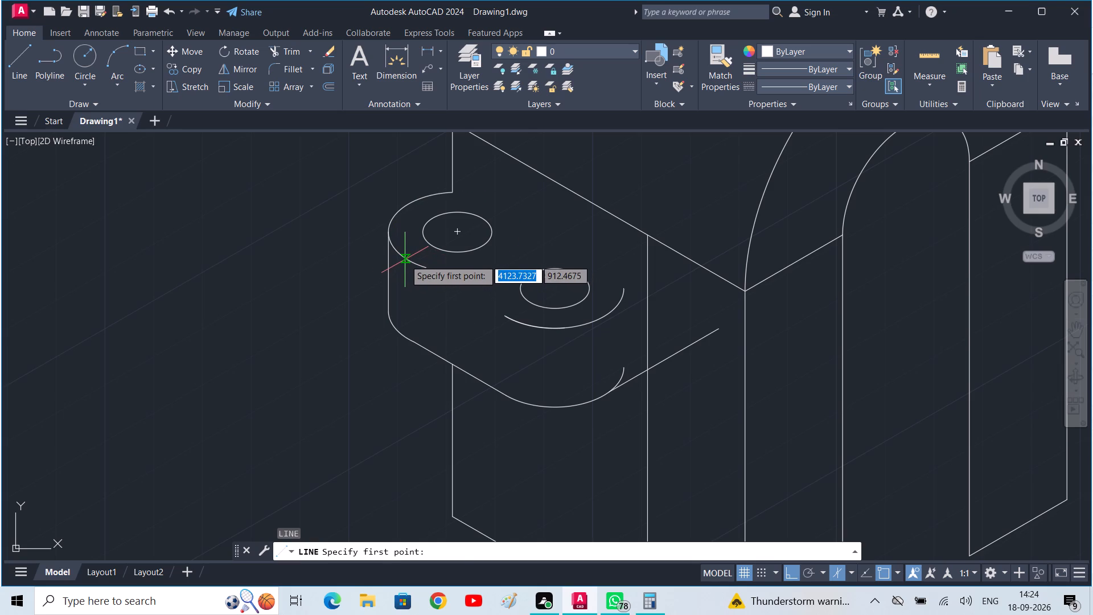
pyautogui.click(407, 262)
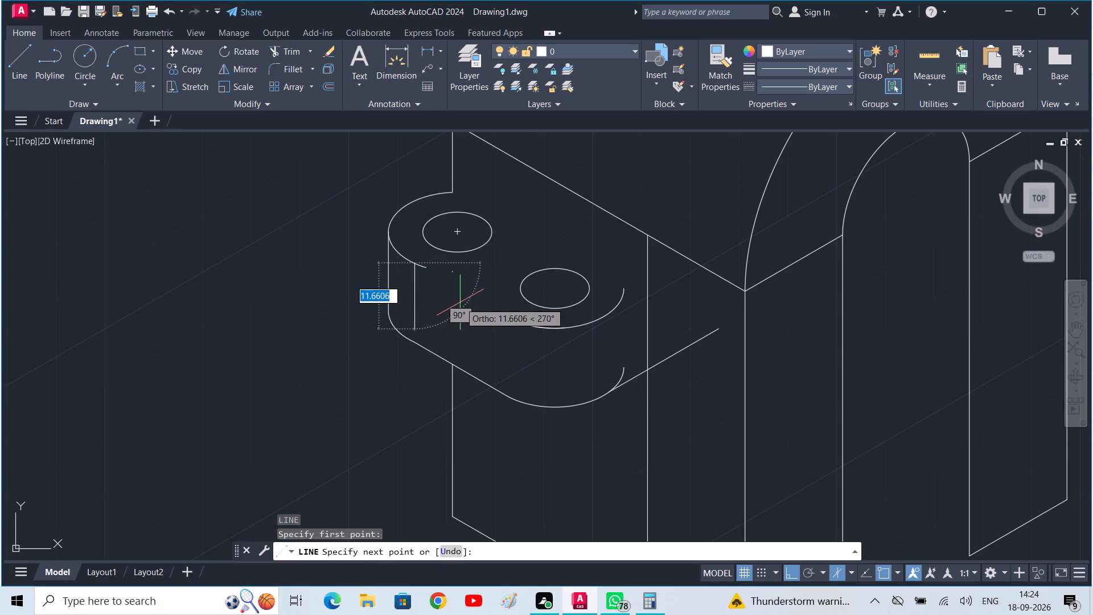
pyautogui.press('F5')
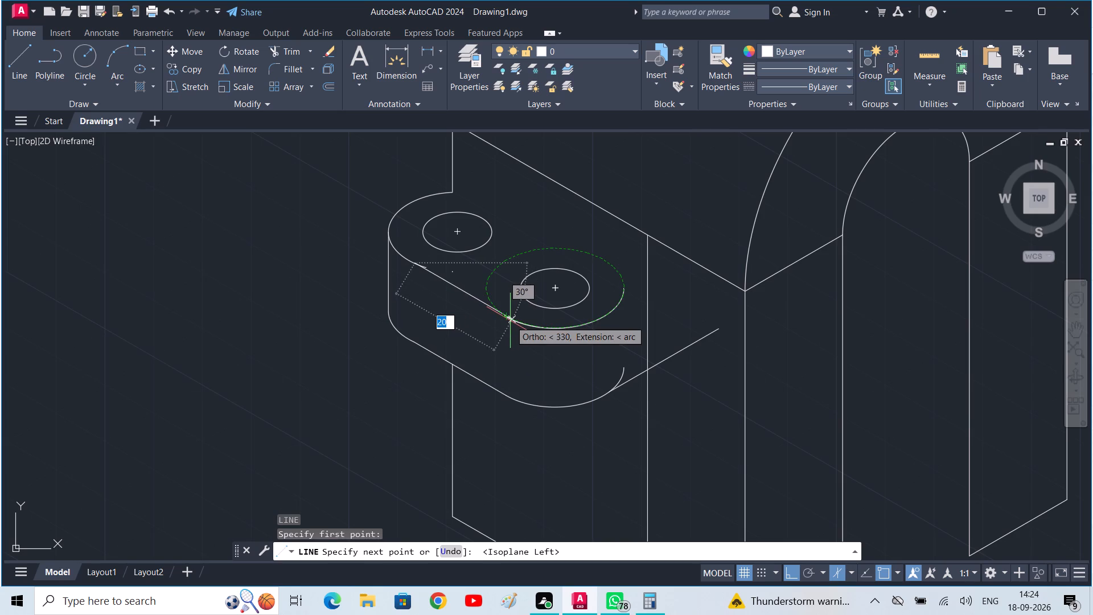
pyautogui.click(510, 321)
pyautogui.press('space')
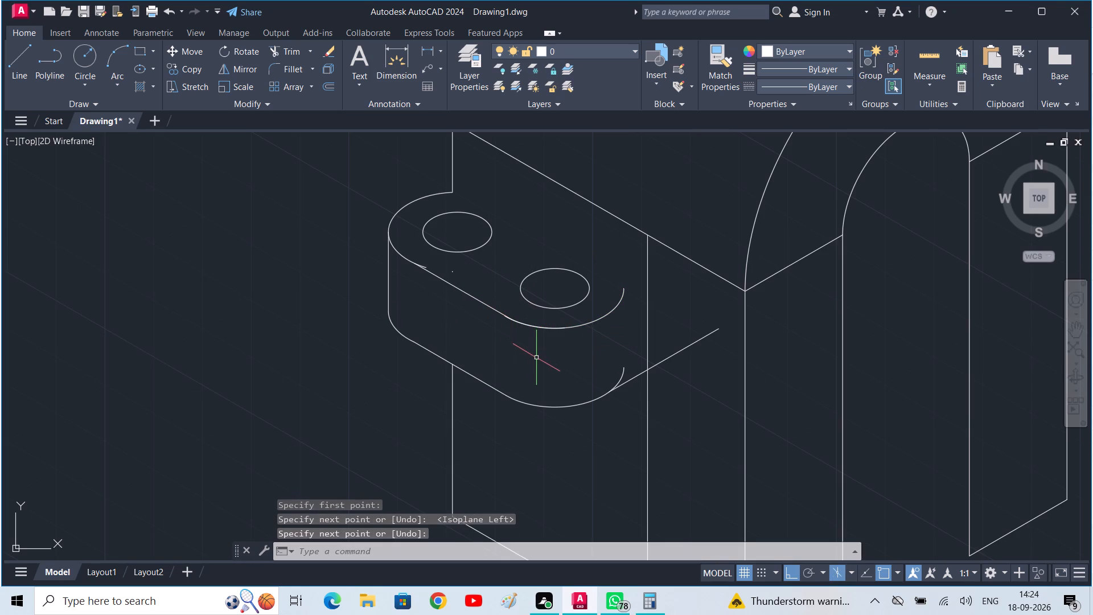
# Trim the end of the projection's rear upper arc that runs past the new straight edge.
pyautogui.scroll(2, 464, 291)
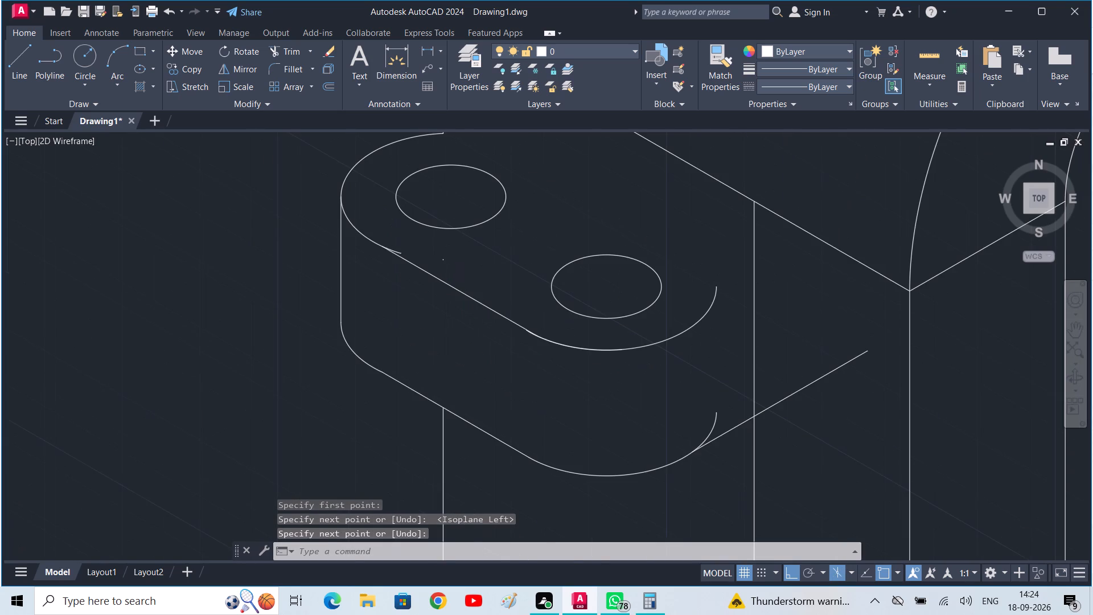
pyautogui.scroll(2, 464, 291)
pyautogui.scroll(-1, 453, 288)
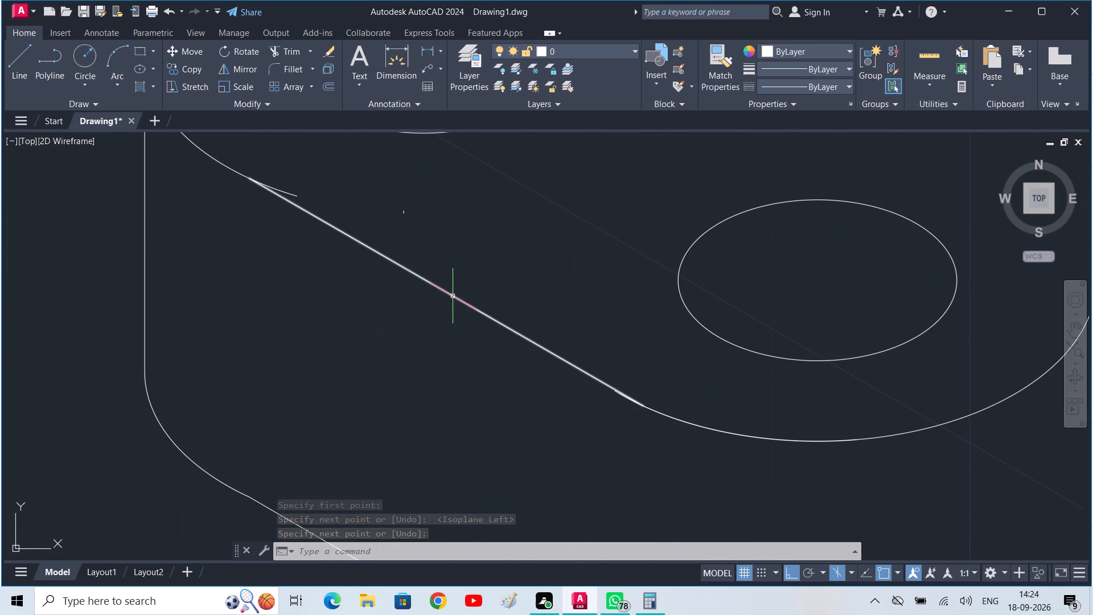
pyautogui.write('tr')
pyautogui.press('space')
pyautogui.moveTo(437, 304); pyautogui.dragTo(572, 409, button='middle')
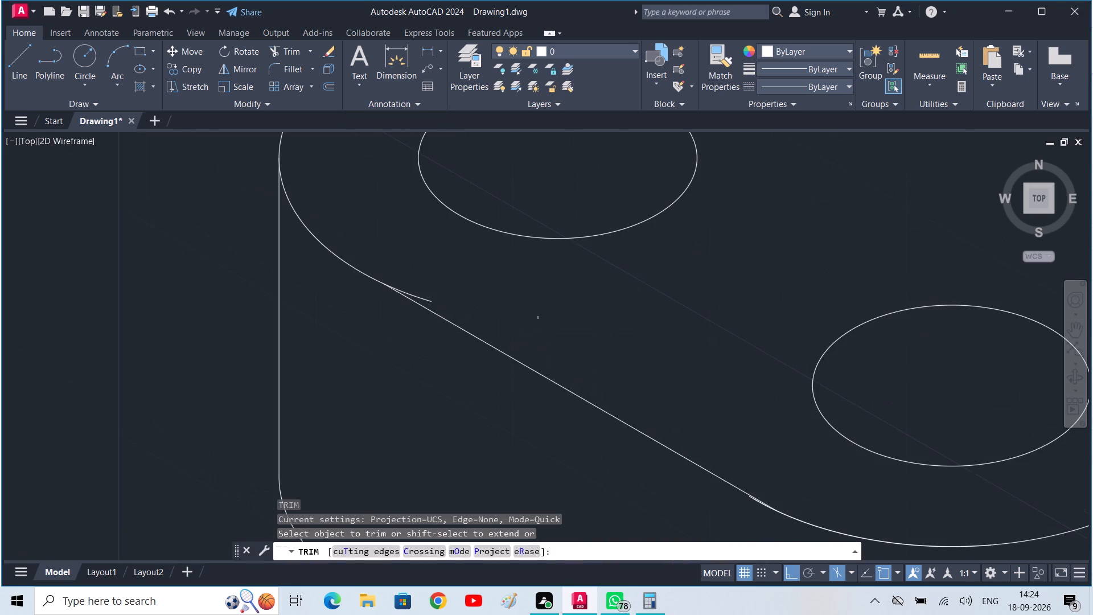
pyautogui.scroll(2, 485, 345)
pyautogui.moveTo(449, 313); pyautogui.dragTo(524, 369, button='middle')
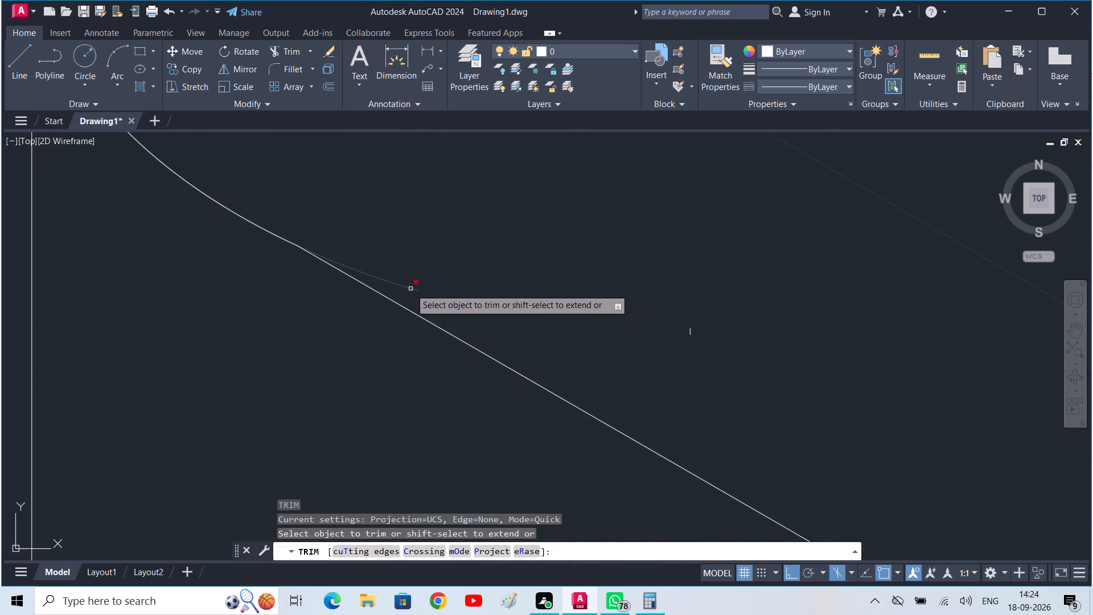
pyautogui.click(408, 287)
# Trim the short end of the projection's front upper arc that runs past the lower end of the new straight edge.
pyautogui.scroll(-2, 490, 306)
pyautogui.moveTo(749, 367); pyautogui.dragTo(550, 315, button='middle')
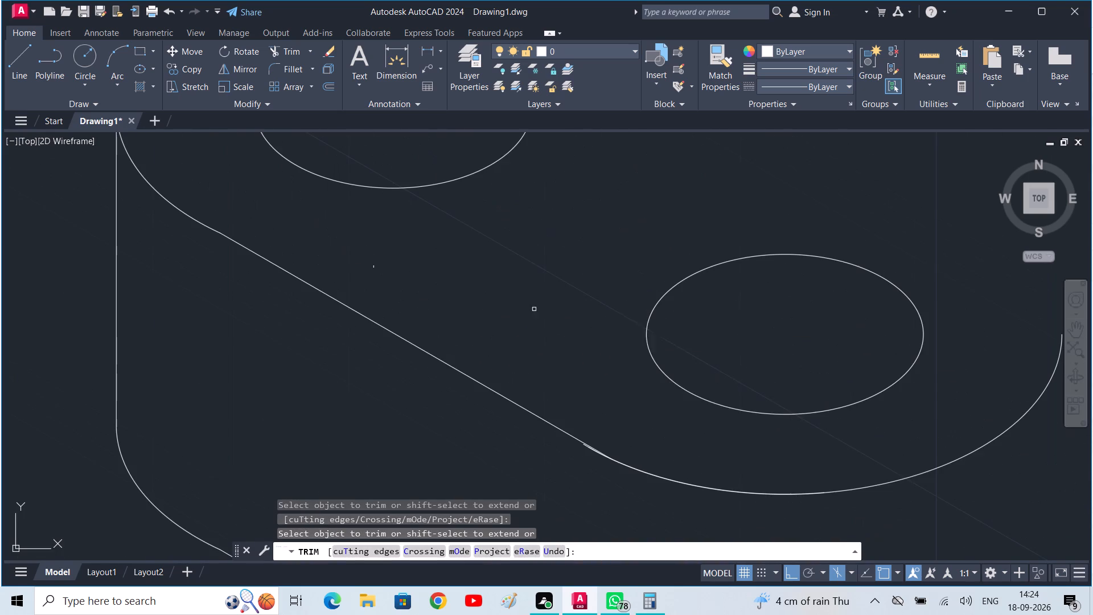
pyautogui.scroll(3, 605, 432)
pyautogui.moveTo(558, 347); pyautogui.dragTo(578, 284, button='middle')
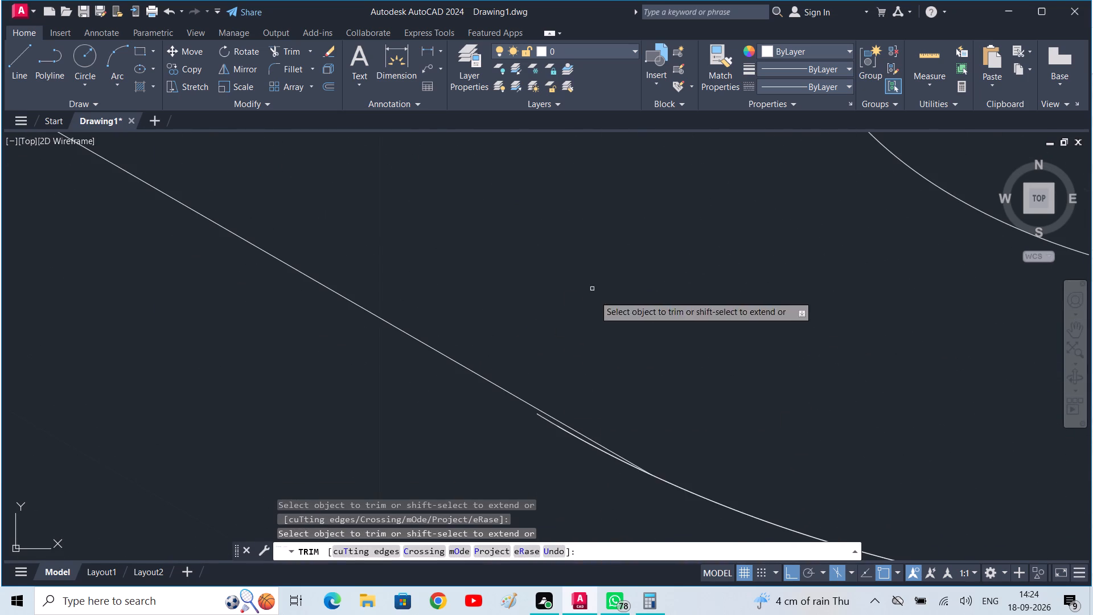
pyautogui.click(594, 449)
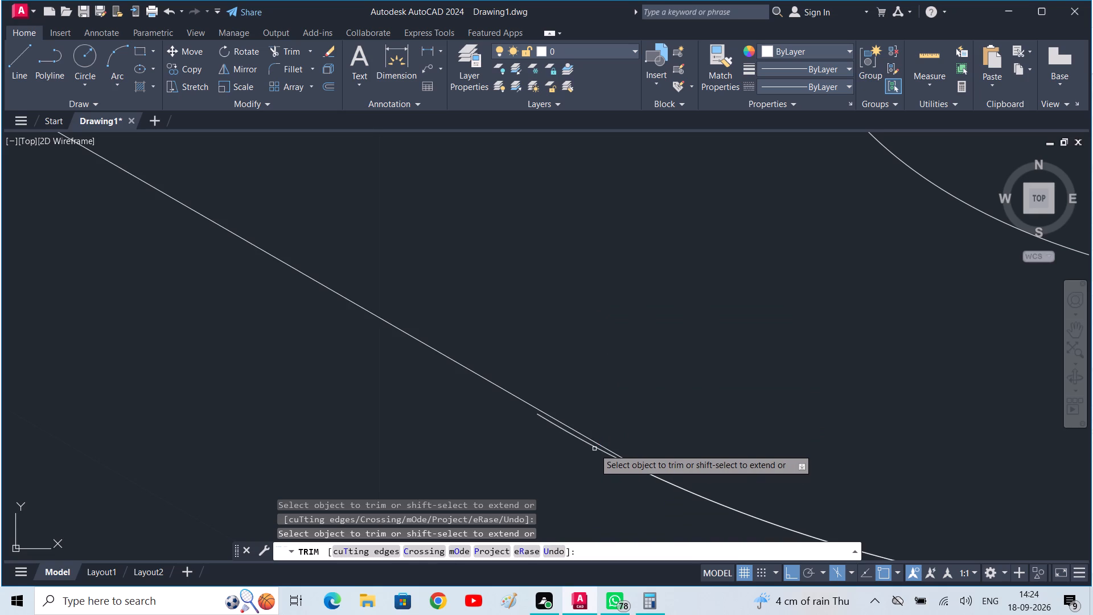
pyautogui.click(594, 449)
pyautogui.scroll(-2, 637, 448)
pyautogui.scroll(2, 677, 489)
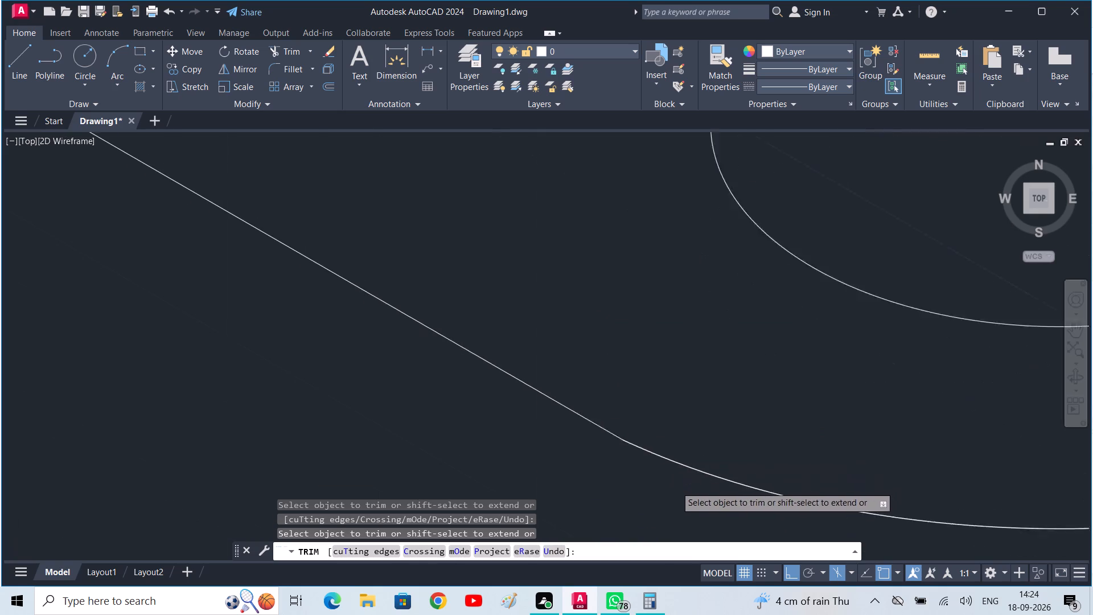
pyautogui.scroll(3, 636, 470)
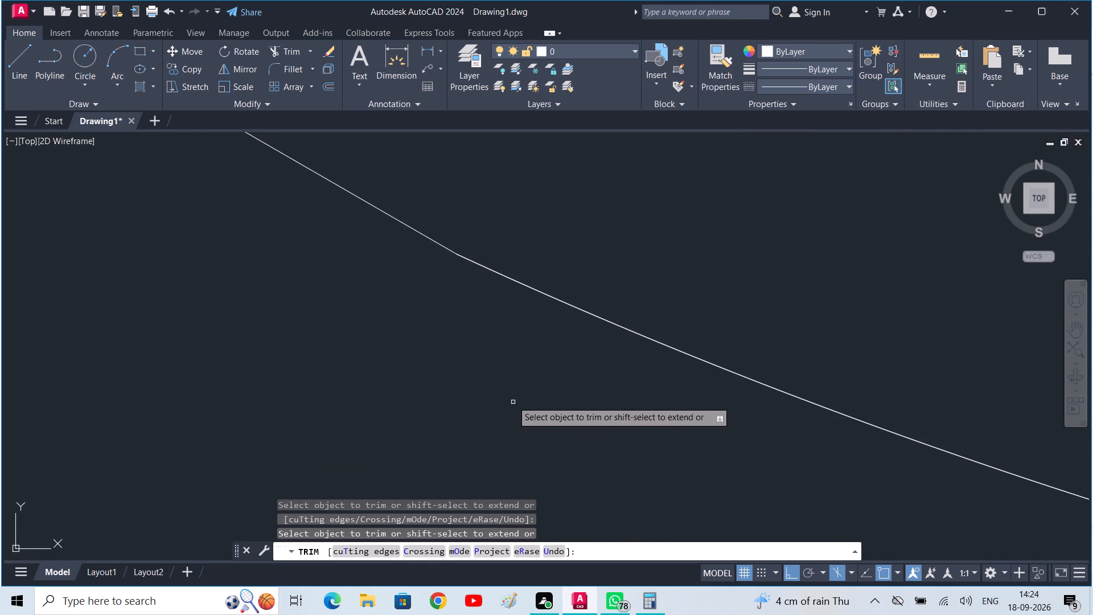
pyautogui.scroll(-6, 524, 400)
pyautogui.scroll(-2, 564, 428)
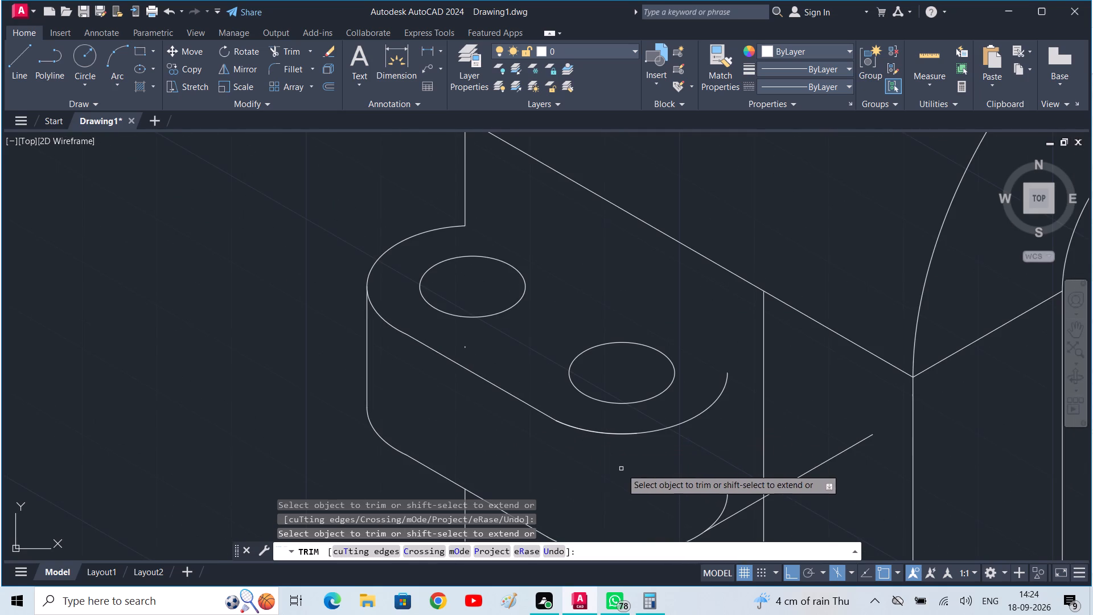
pyautogui.moveTo(628, 471); pyautogui.dragTo(594, 467, button='middle')
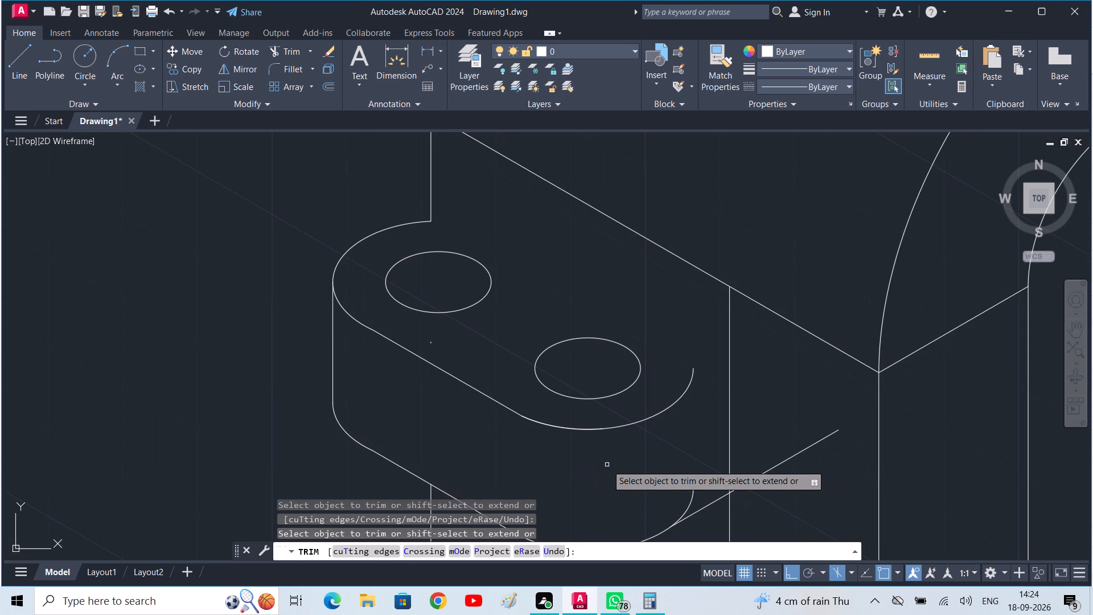
pyautogui.write('l')
pyautogui.press('space')
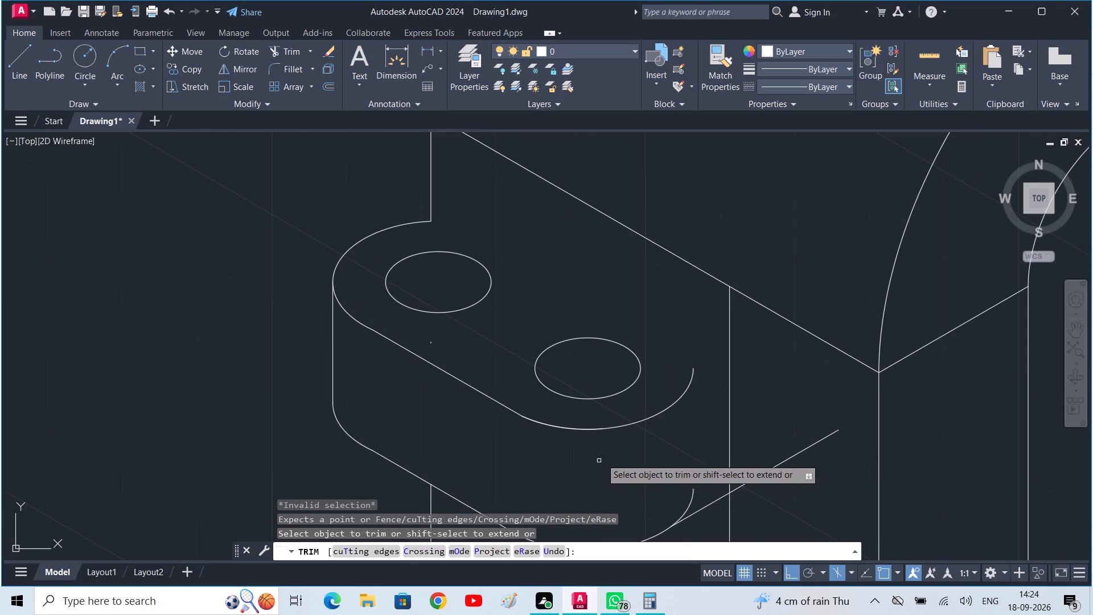
pyautogui.press('Escape')
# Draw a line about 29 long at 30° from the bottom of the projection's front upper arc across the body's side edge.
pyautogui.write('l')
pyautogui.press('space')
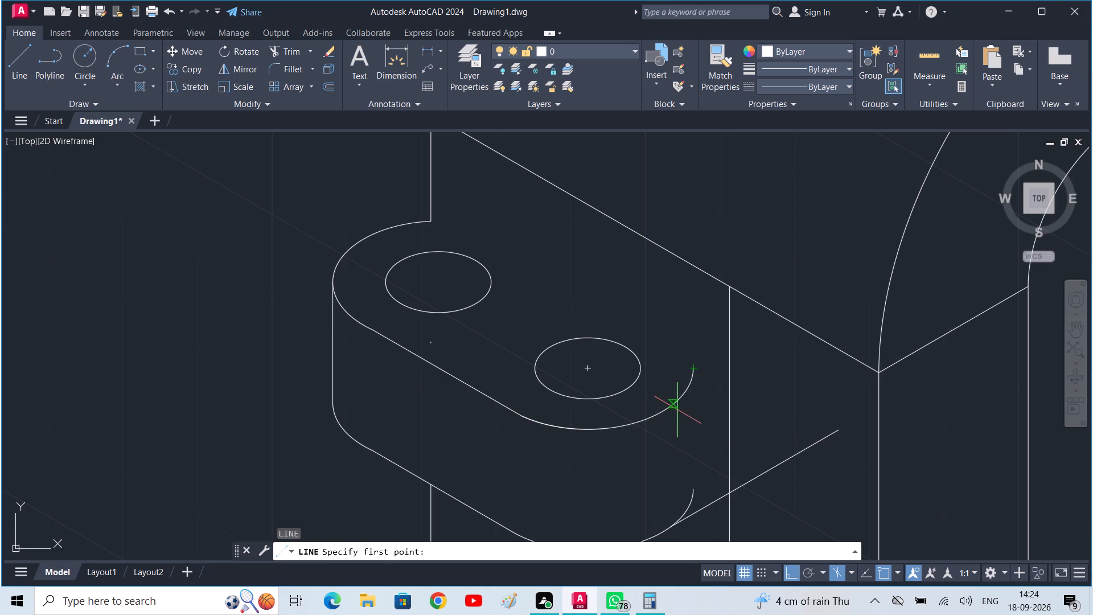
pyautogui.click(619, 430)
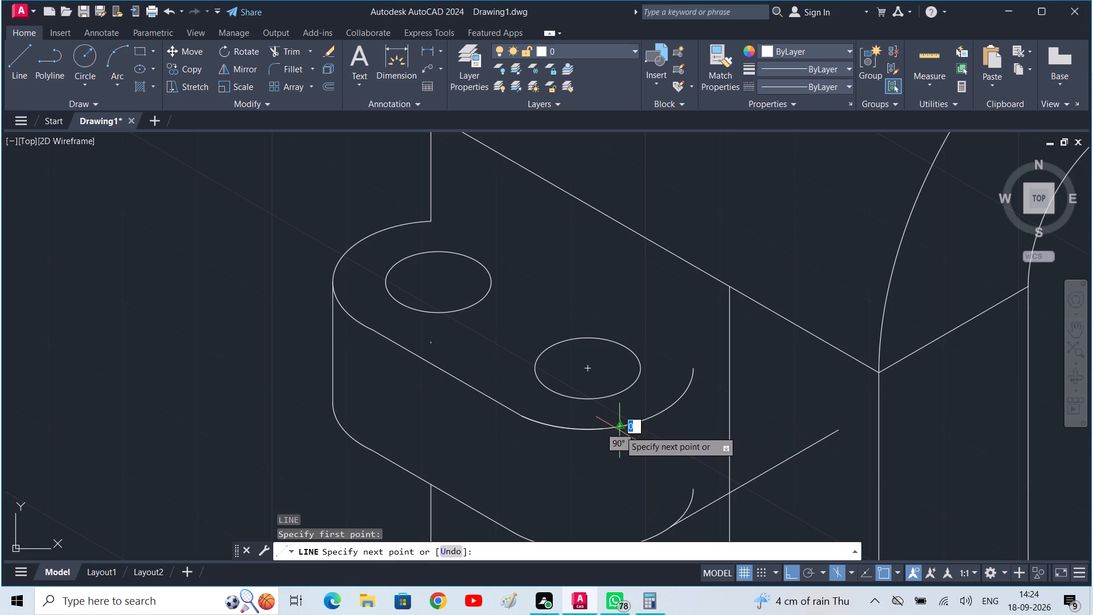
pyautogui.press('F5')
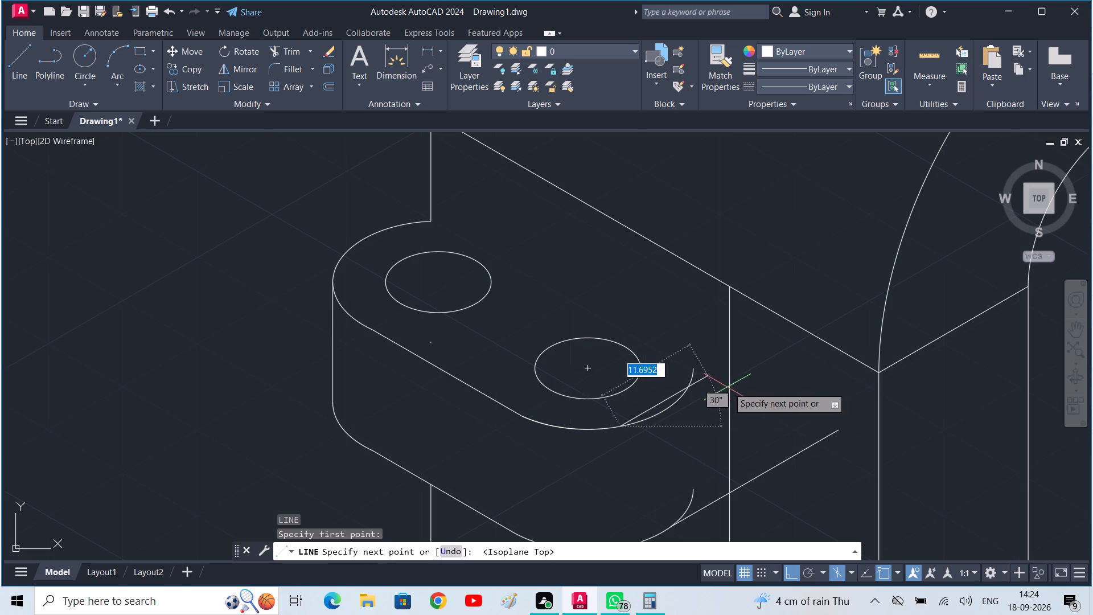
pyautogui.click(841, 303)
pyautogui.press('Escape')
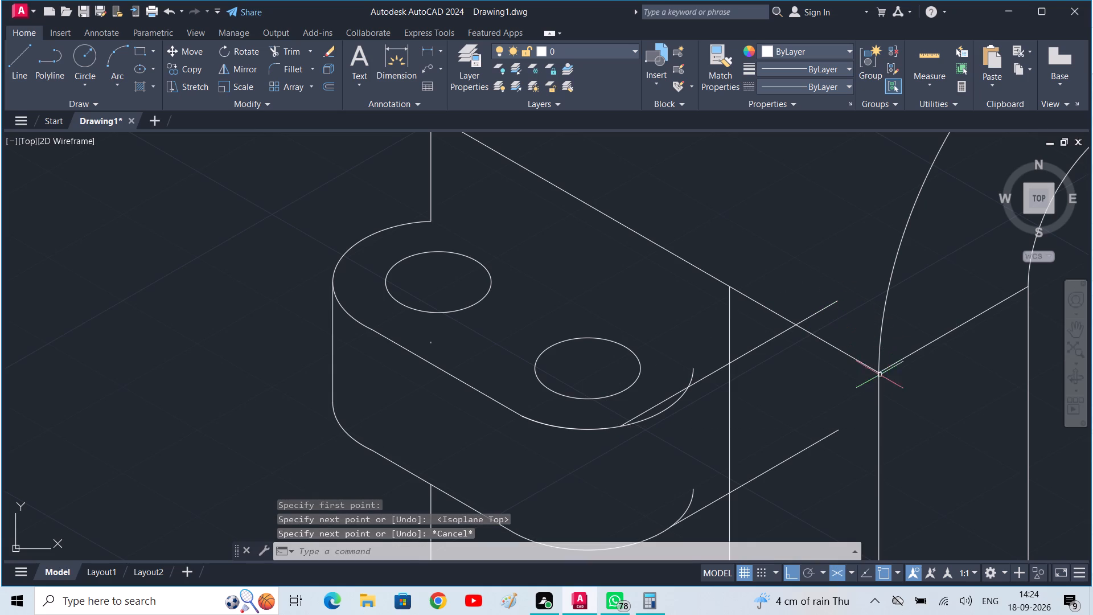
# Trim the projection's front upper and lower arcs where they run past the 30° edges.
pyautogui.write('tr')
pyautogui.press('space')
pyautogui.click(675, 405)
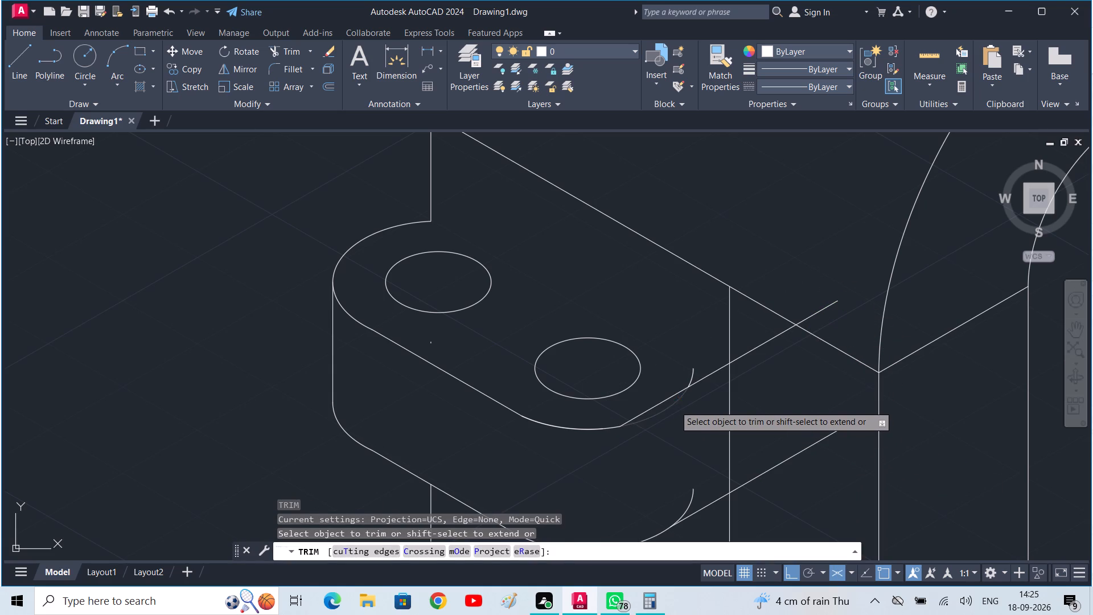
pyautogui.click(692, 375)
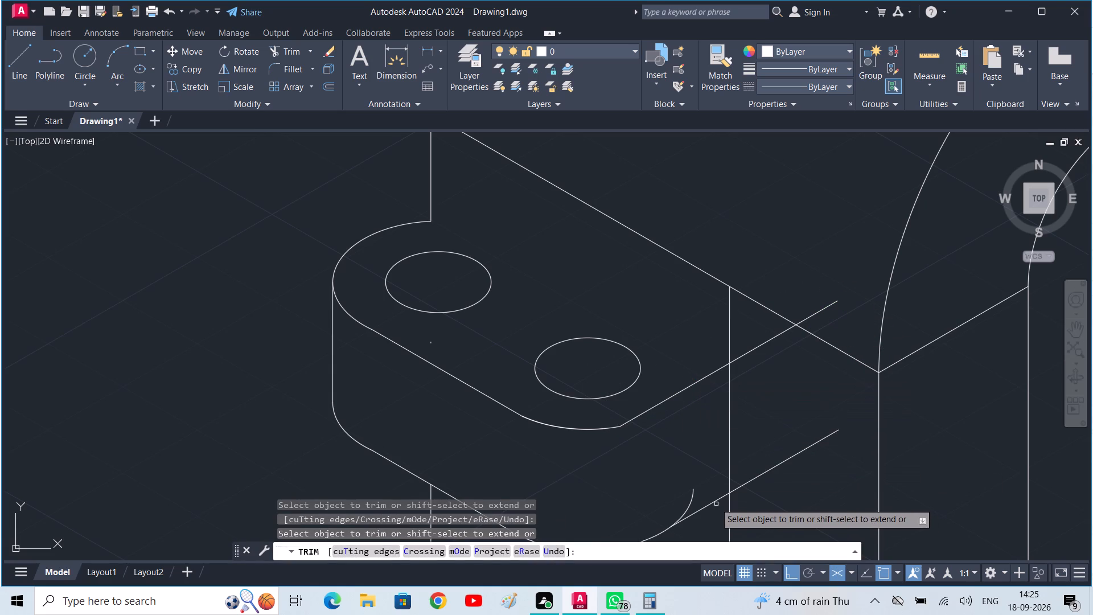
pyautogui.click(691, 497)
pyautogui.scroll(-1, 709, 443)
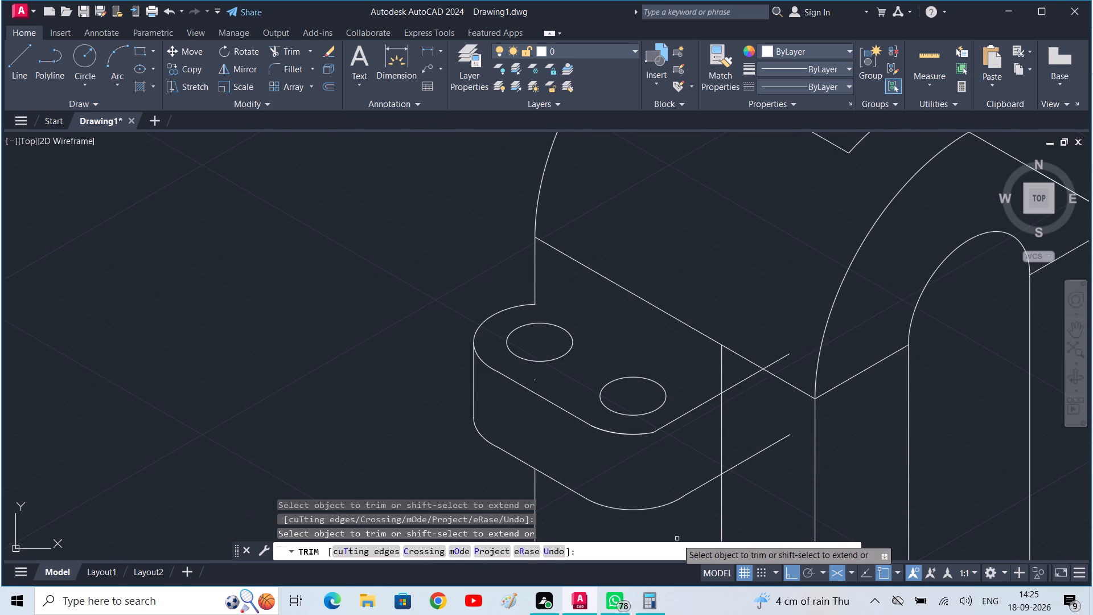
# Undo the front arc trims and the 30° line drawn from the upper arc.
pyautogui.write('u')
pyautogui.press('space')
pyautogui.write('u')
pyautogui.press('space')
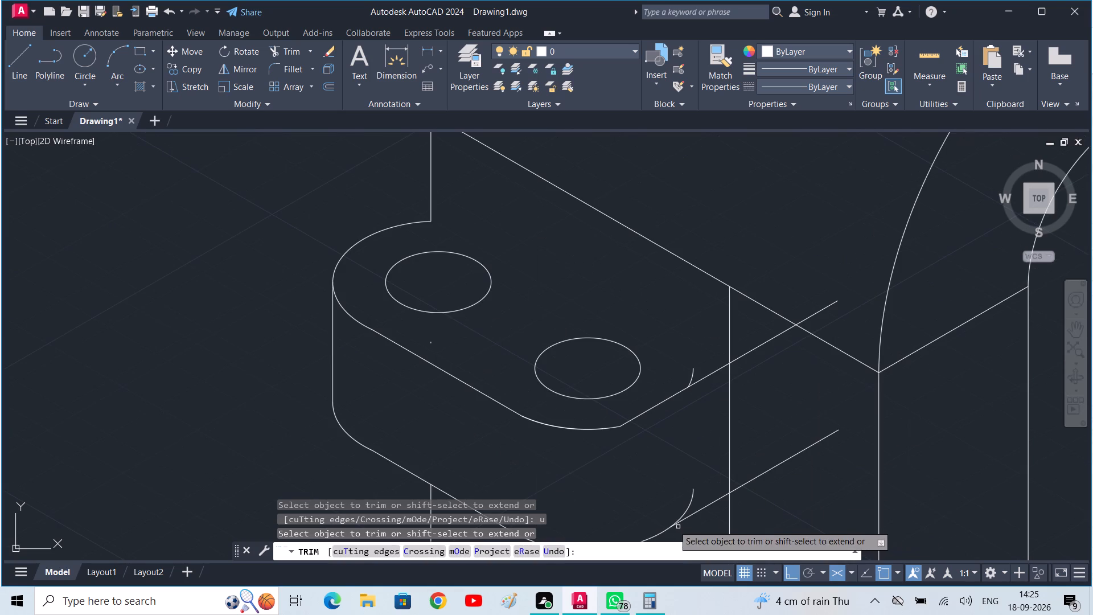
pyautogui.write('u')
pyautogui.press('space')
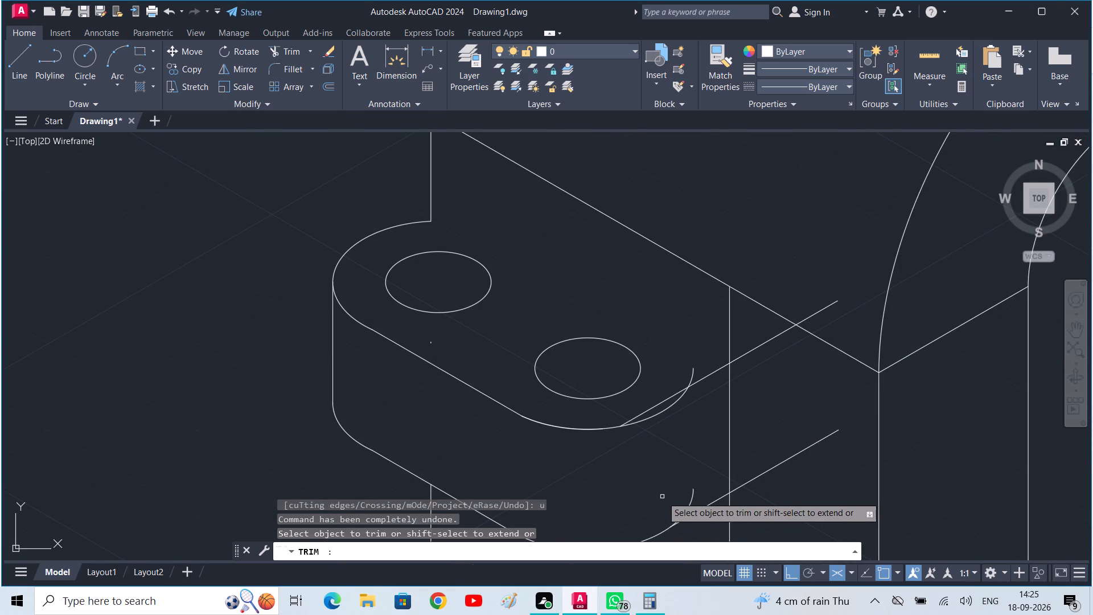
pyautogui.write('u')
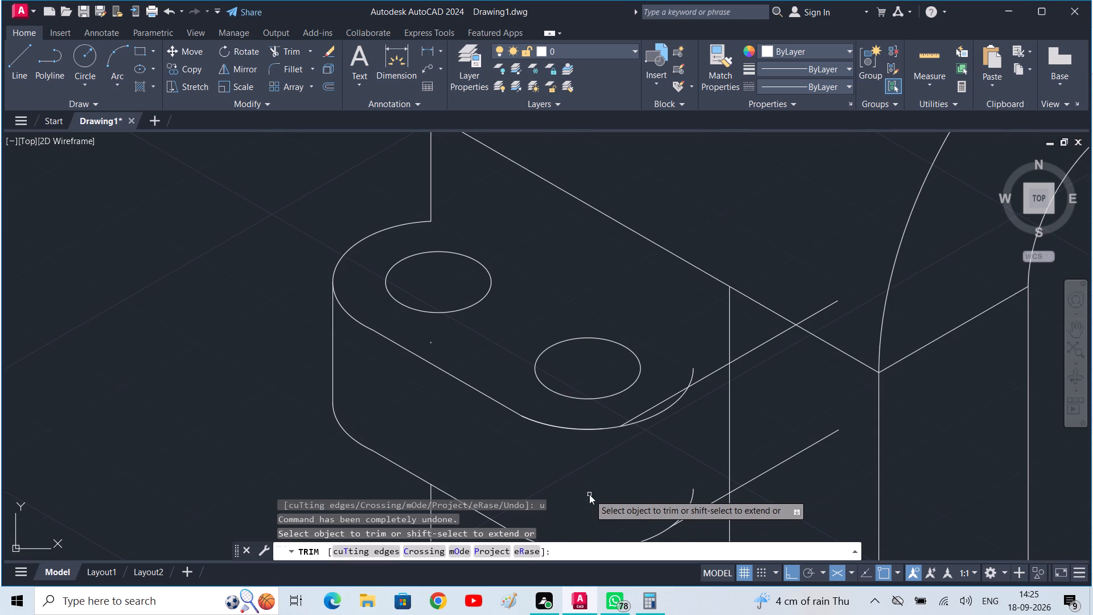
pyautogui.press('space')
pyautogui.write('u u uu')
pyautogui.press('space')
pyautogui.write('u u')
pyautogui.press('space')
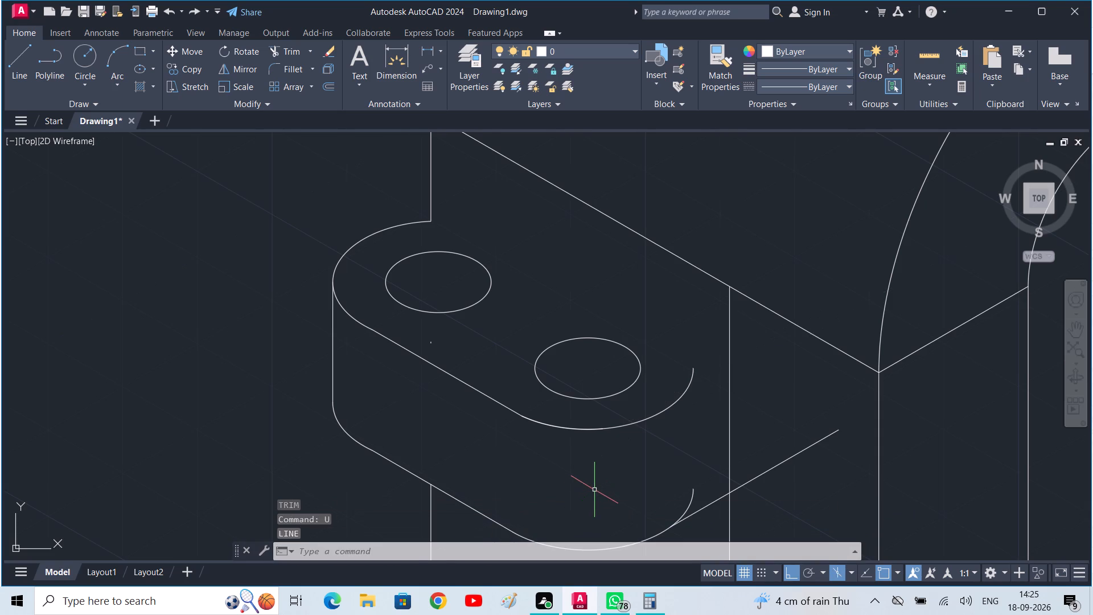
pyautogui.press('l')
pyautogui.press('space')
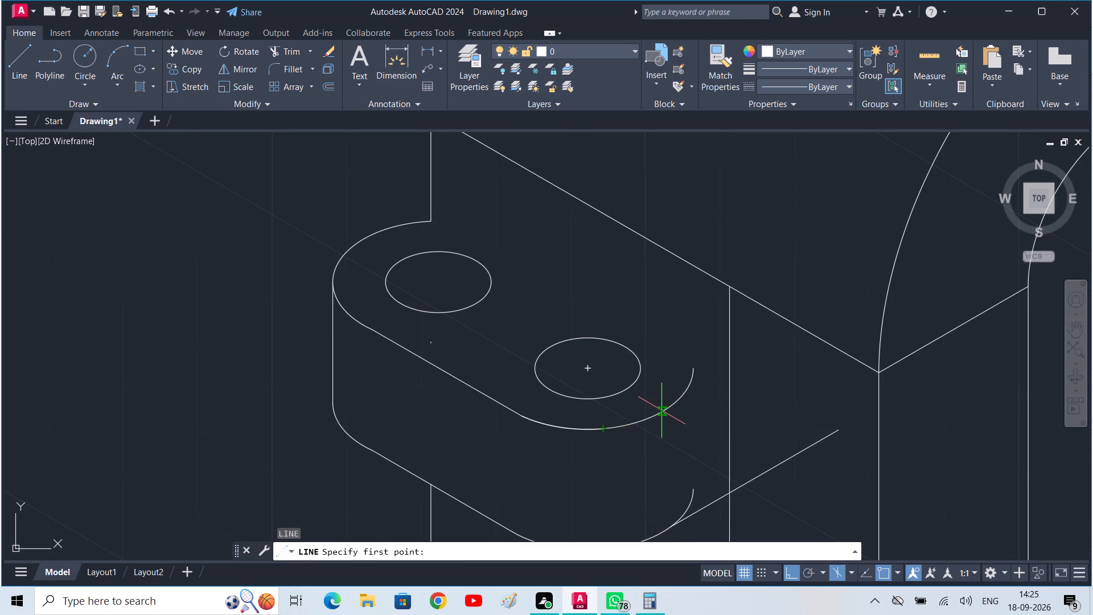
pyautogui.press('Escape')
# Copy the projection's lower front 30° edge straight up by 14 onto the upper arc.
pyautogui.click(699, 511)
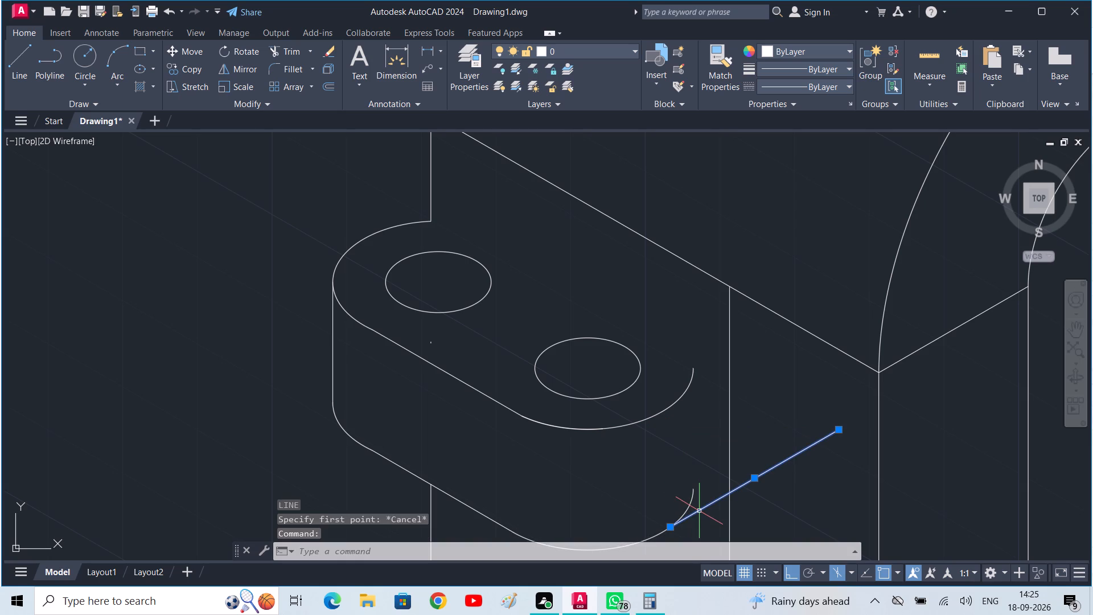
pyautogui.write('co')
pyautogui.press('space')
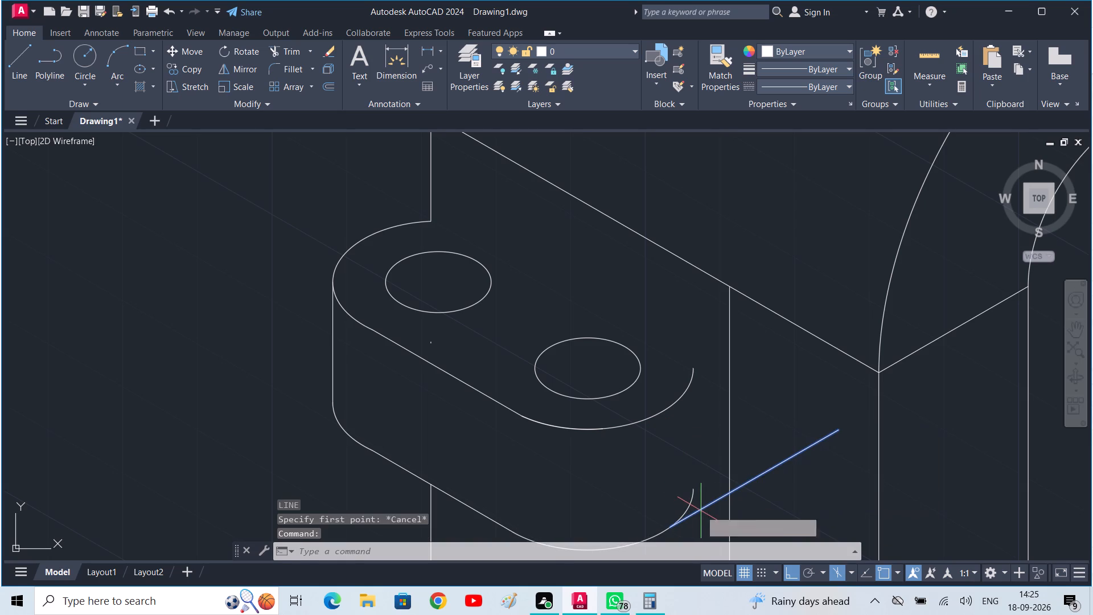
pyautogui.click(667, 523)
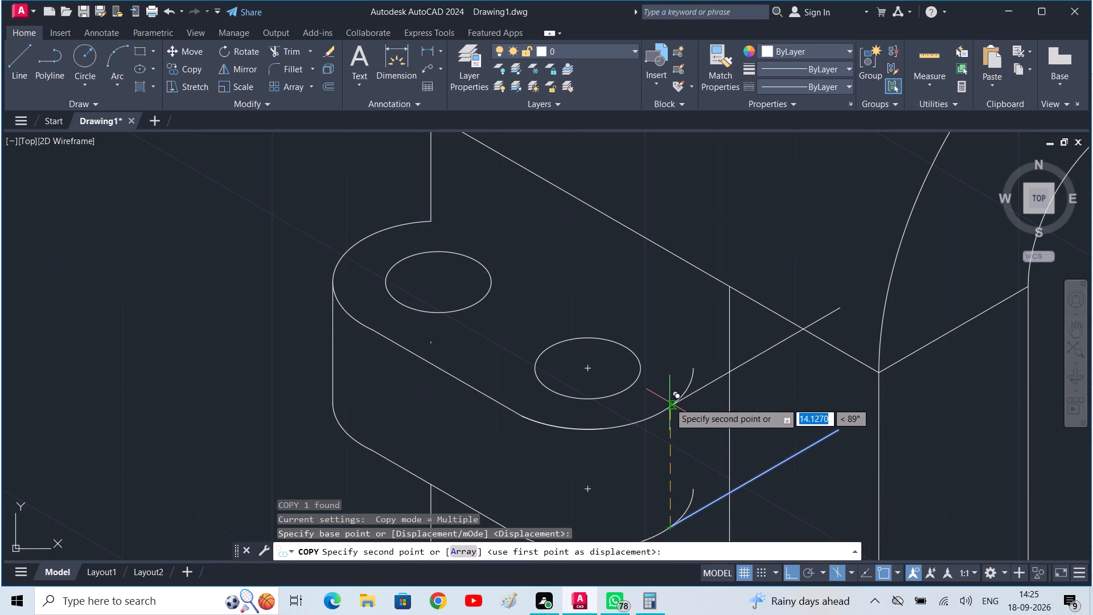
pyautogui.write('14')
pyautogui.press('Return')
pyautogui.press('space')
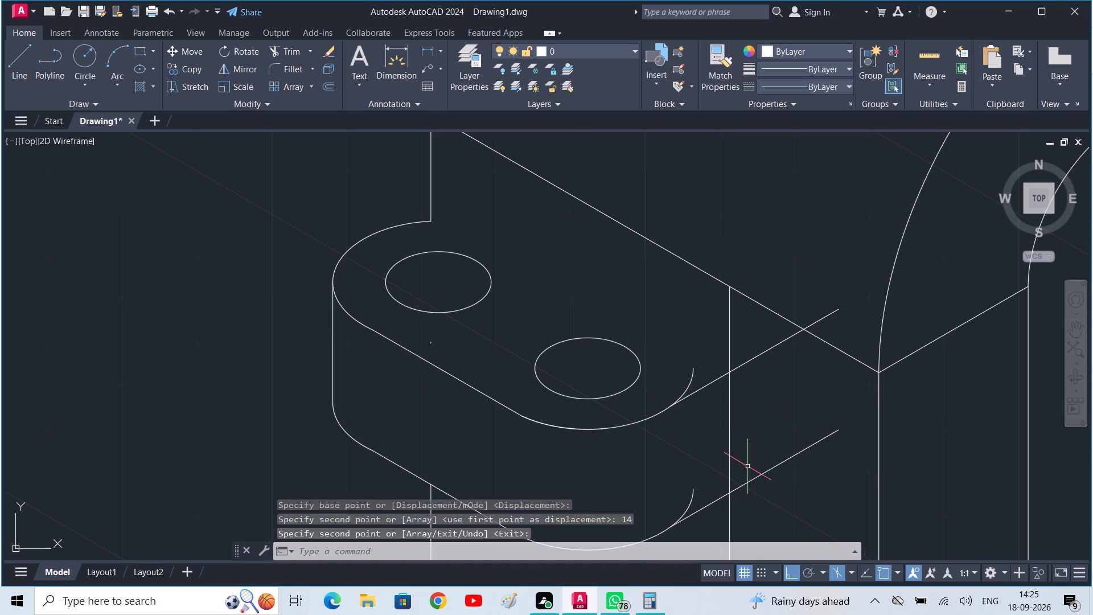
# Trim the projection's front upper and lower arcs where they run past the two 30° edges.
pyautogui.press('y')
pyautogui.press('Delete')
pyautogui.press('BackSpace')
pyautogui.write('tr')
pyautogui.press('space')
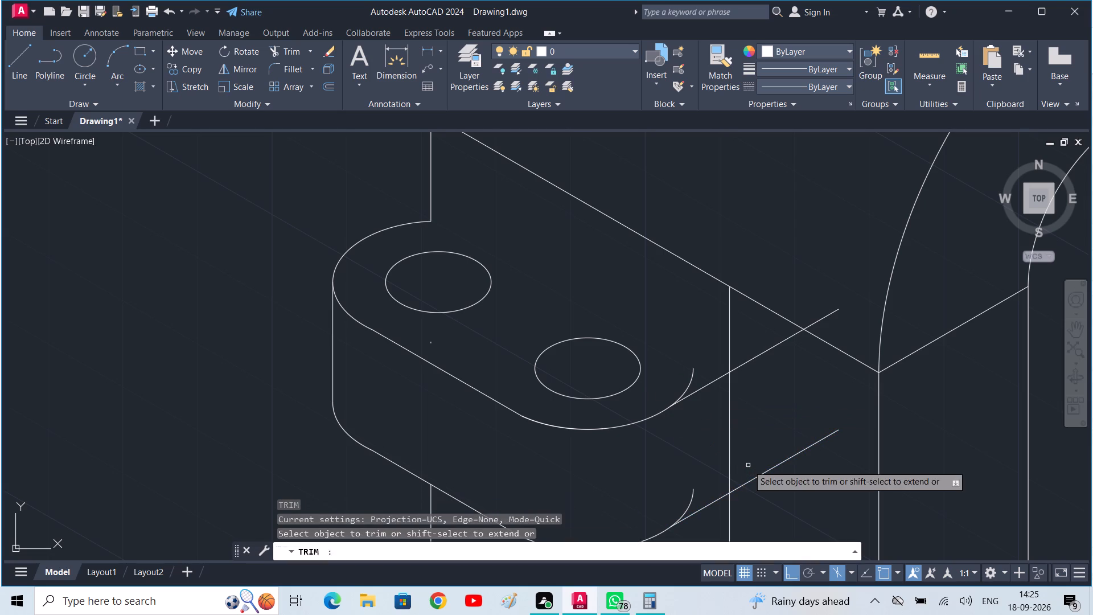
pyautogui.click(690, 384)
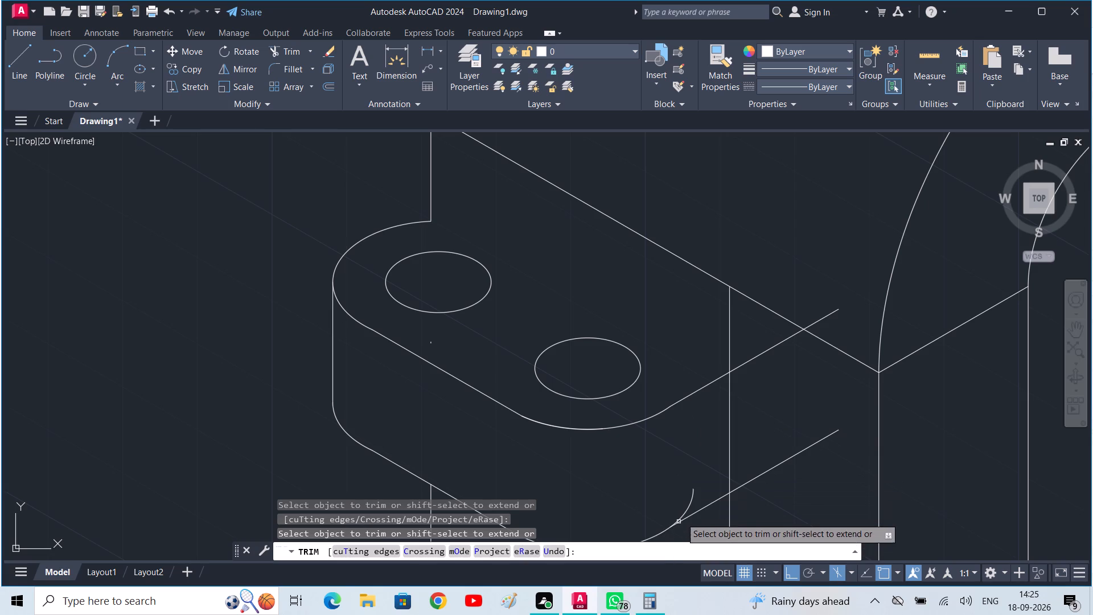
pyautogui.click(692, 498)
# Trim the body's vertical edge above the projection's lower front 30° edge, removing both segments crossing the projection.
pyautogui.scroll(2, 668, 534)
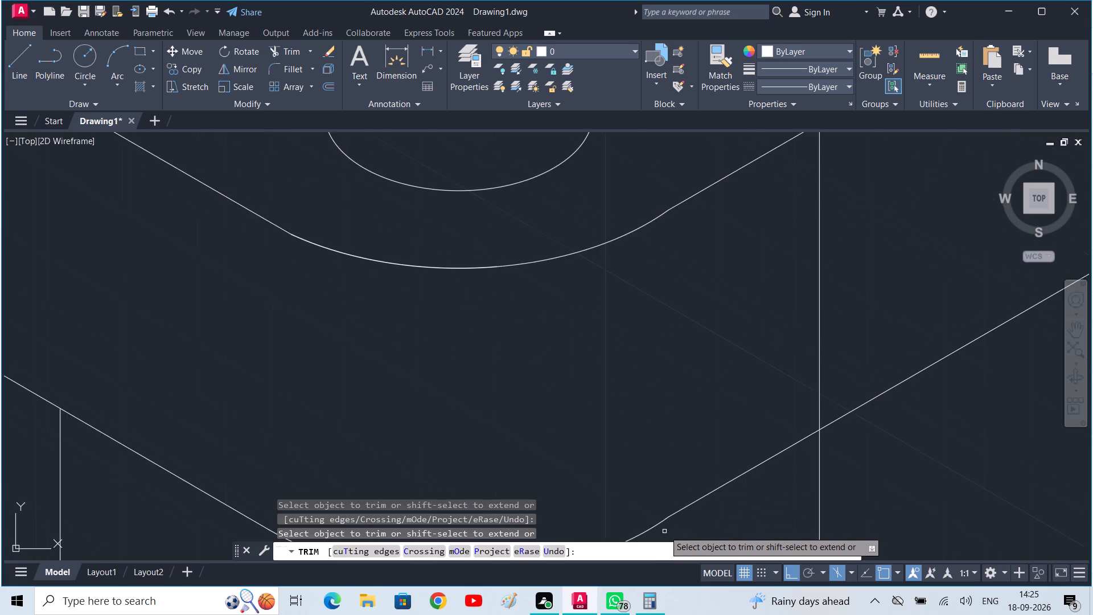
pyautogui.scroll(1, 664, 531)
pyautogui.scroll(-2, 664, 531)
pyautogui.scroll(-1, 782, 384)
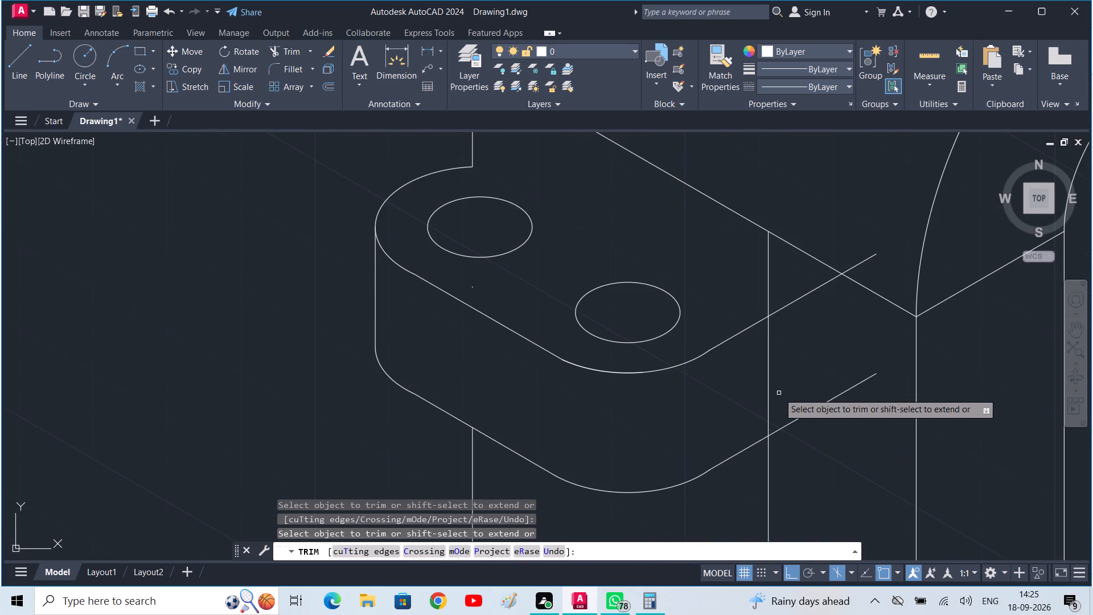
pyautogui.click(769, 261)
pyautogui.click(769, 351)
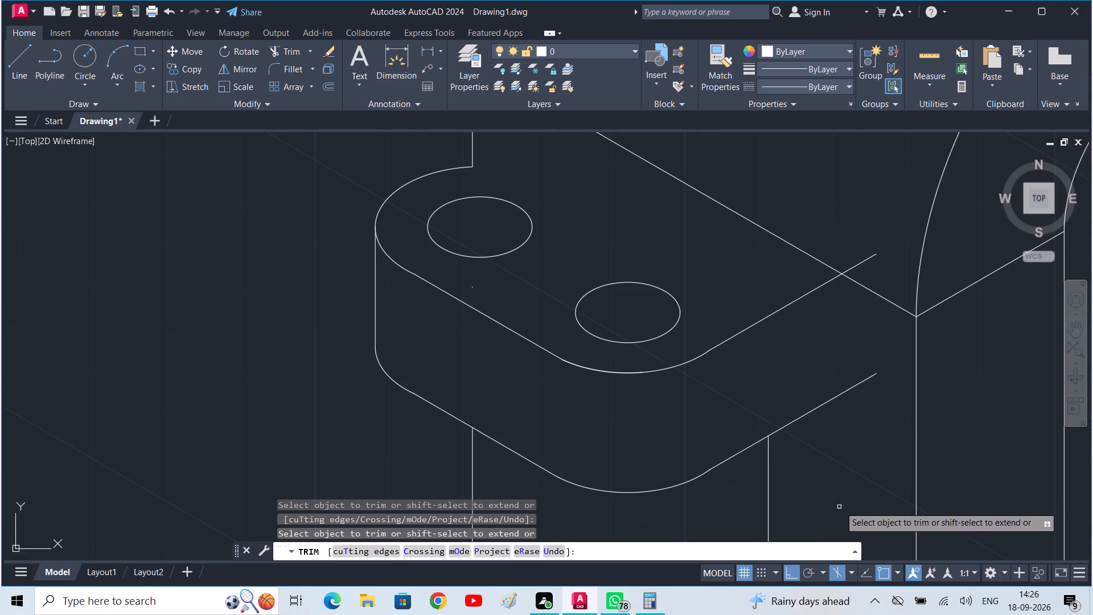
pyautogui.scroll(-1, 901, 485)
pyautogui.moveTo(903, 483); pyautogui.dragTo(782, 514, button='middle')
pyautogui.scroll(-1, 851, 418)
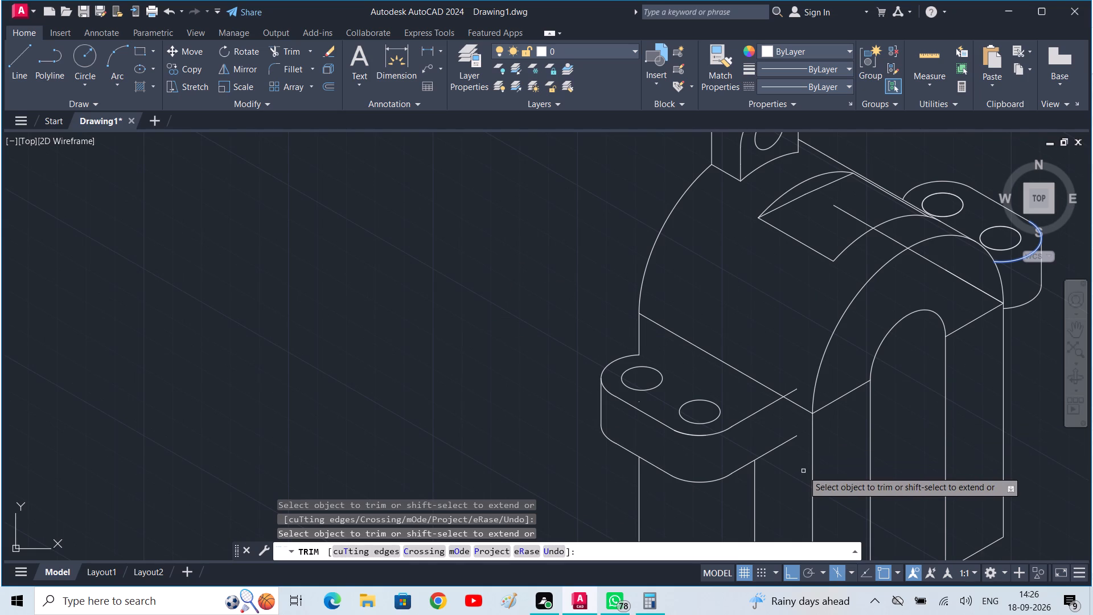
pyautogui.press('l')
pyautogui.press('space')
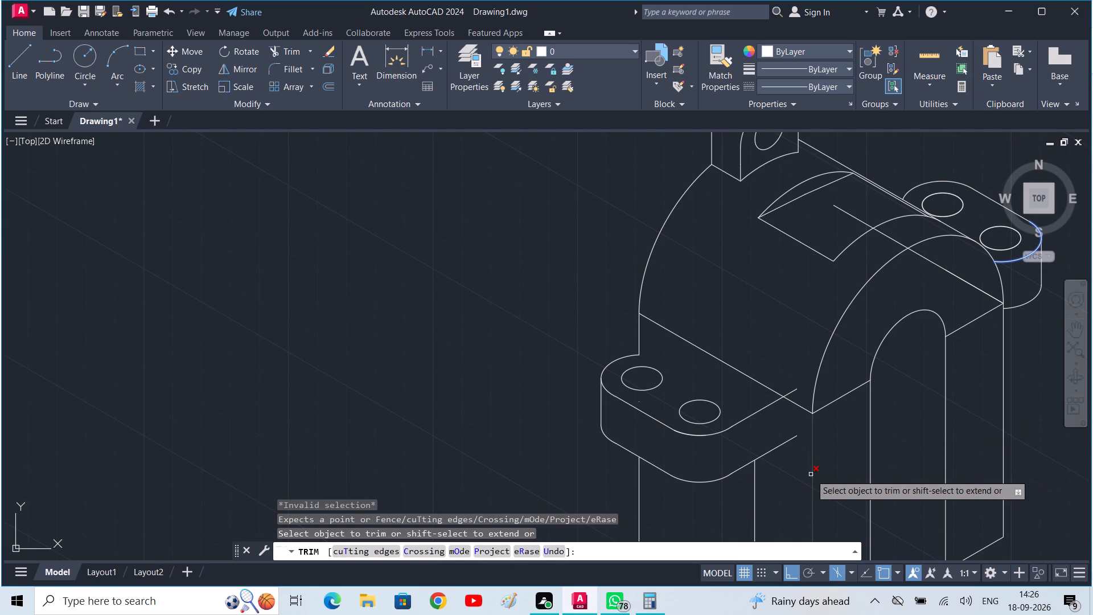
pyautogui.press('Escape')
pyautogui.press('Escape')
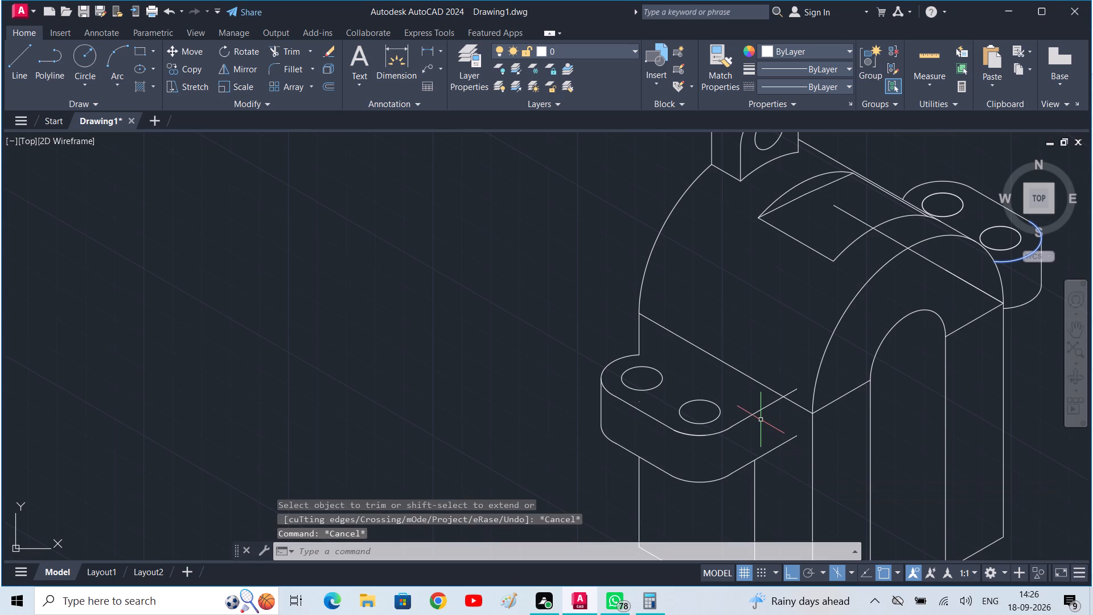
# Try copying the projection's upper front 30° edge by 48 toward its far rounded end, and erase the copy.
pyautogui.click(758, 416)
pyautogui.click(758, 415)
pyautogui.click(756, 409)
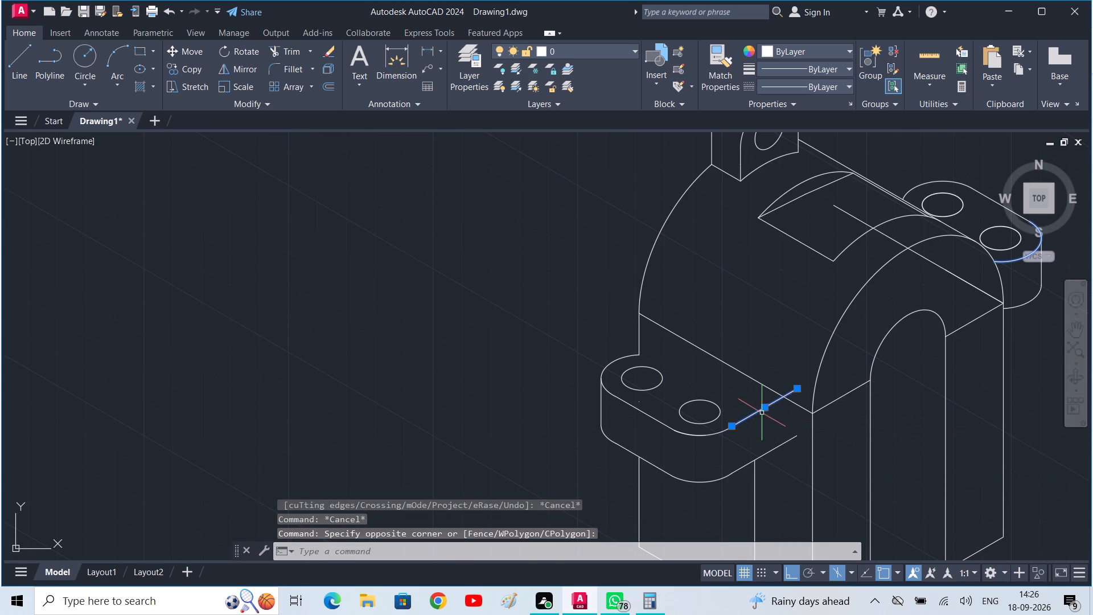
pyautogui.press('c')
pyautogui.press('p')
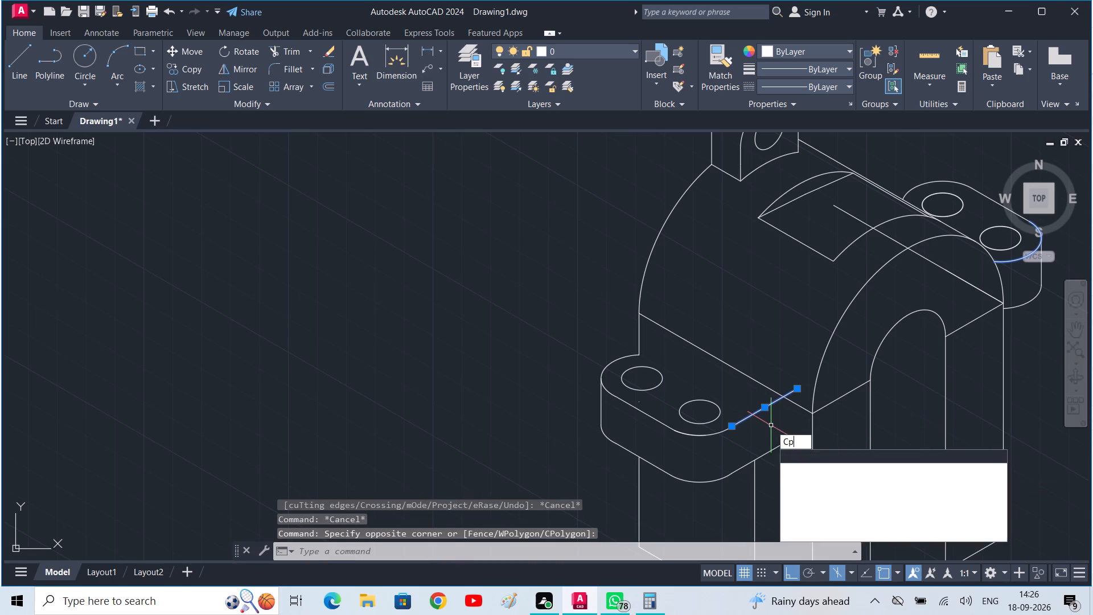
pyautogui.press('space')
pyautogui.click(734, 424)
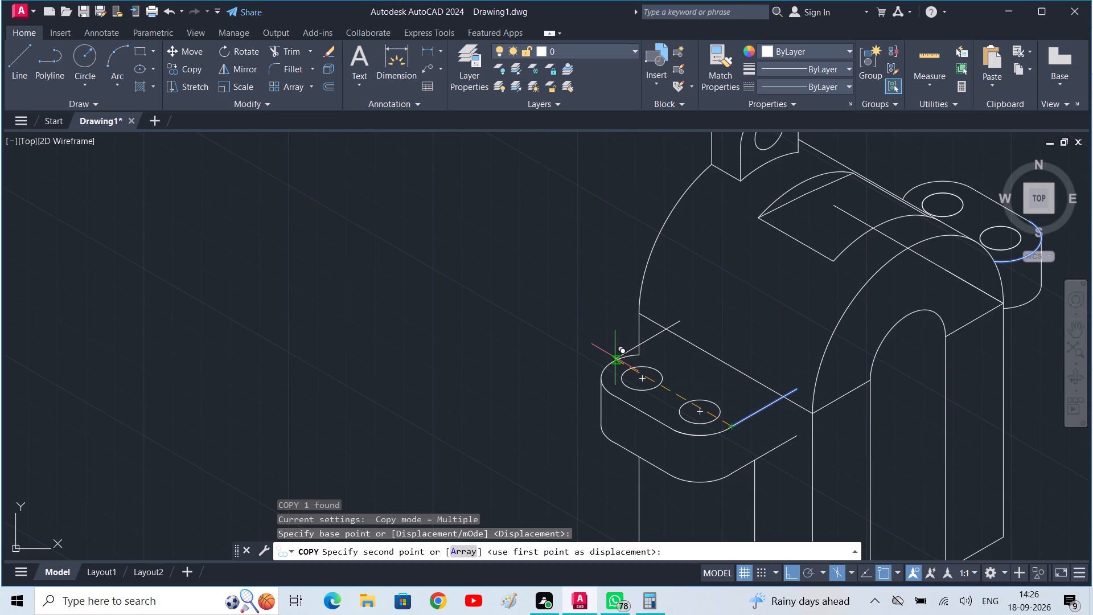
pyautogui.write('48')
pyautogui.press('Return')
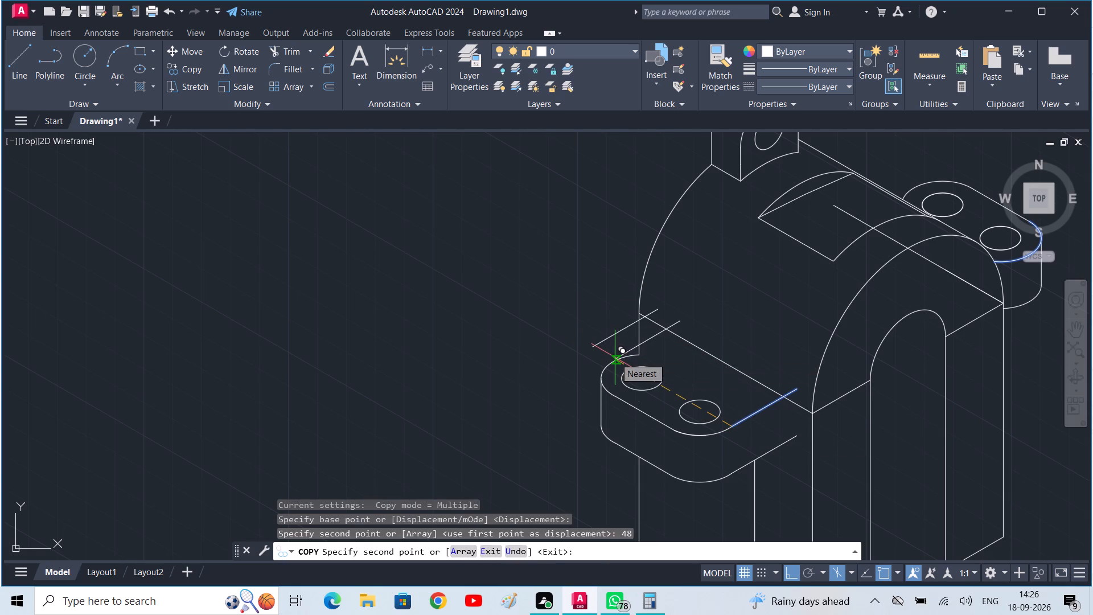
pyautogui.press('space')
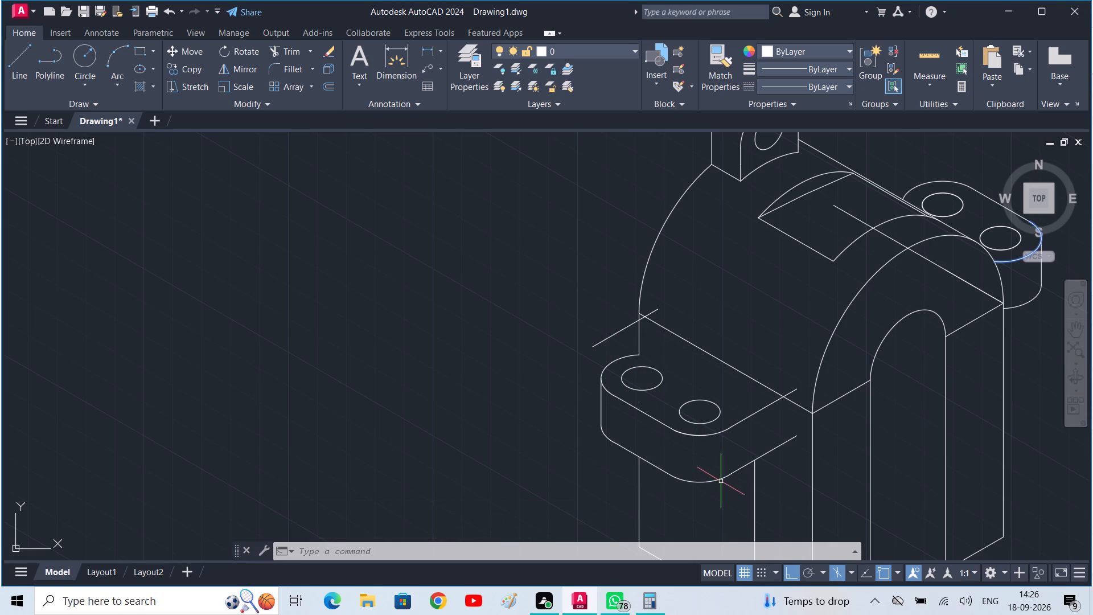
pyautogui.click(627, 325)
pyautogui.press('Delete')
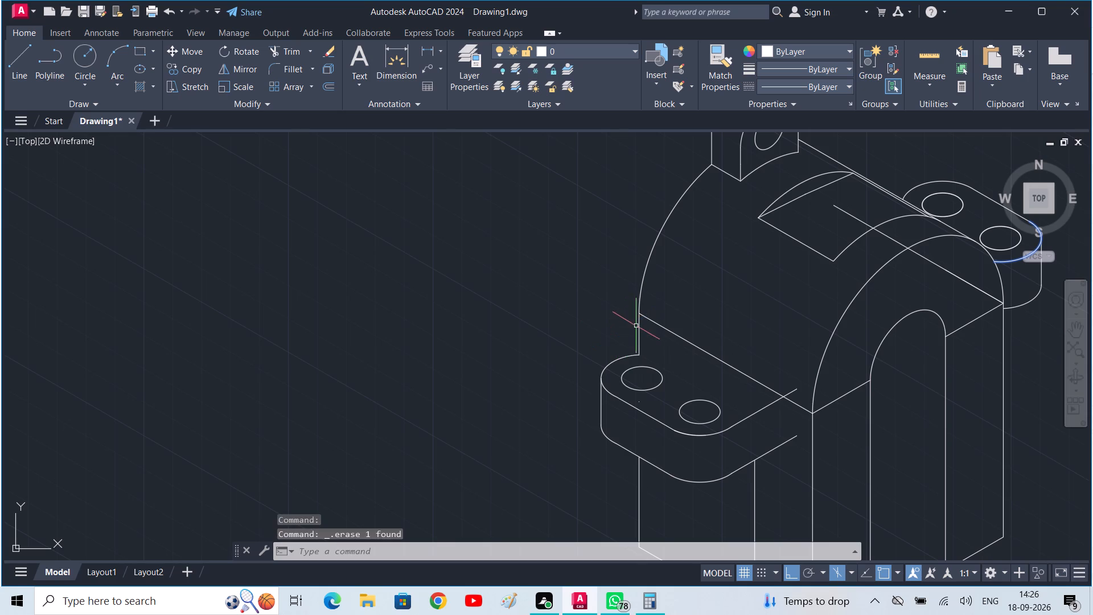
# Draw a 30° line in the top isoplane from the projection's far upper arc across the body's long side edge.
pyautogui.press('l')
pyautogui.press('space')
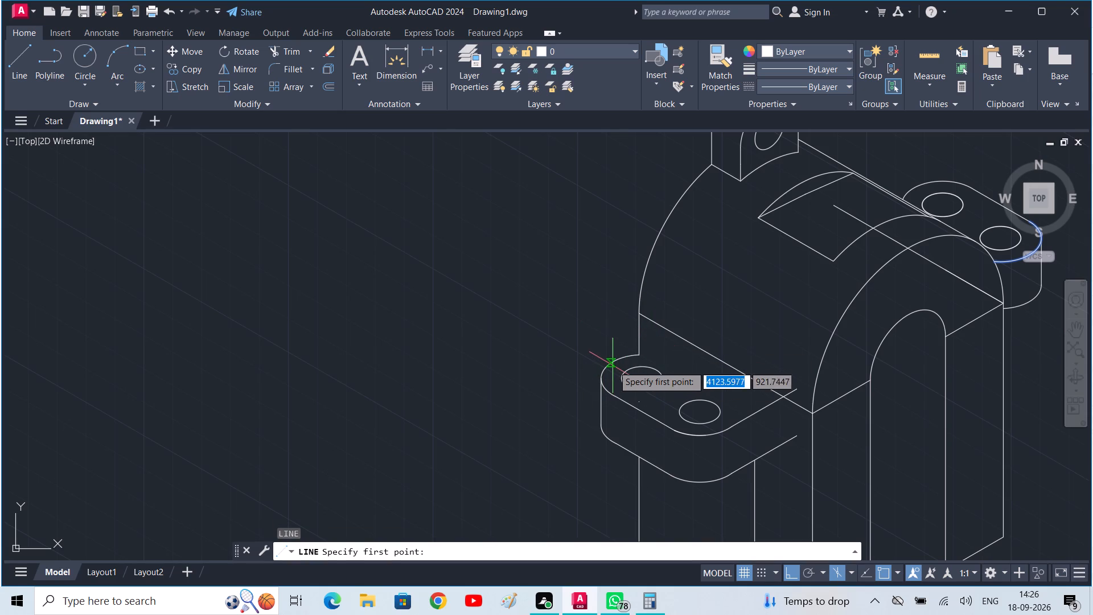
pyautogui.click(617, 363)
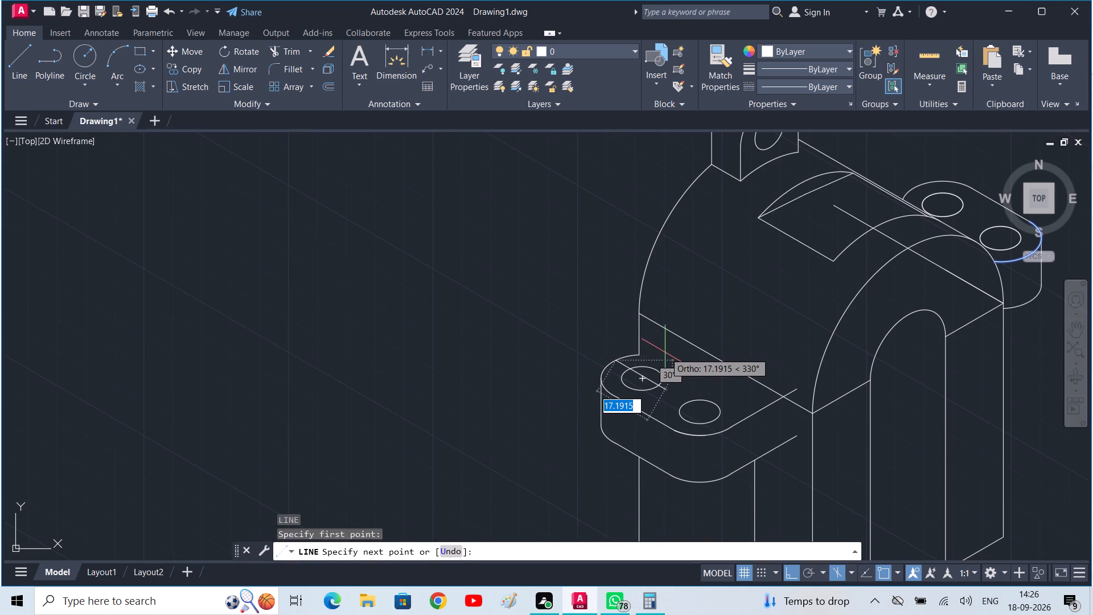
pyautogui.press('F5')
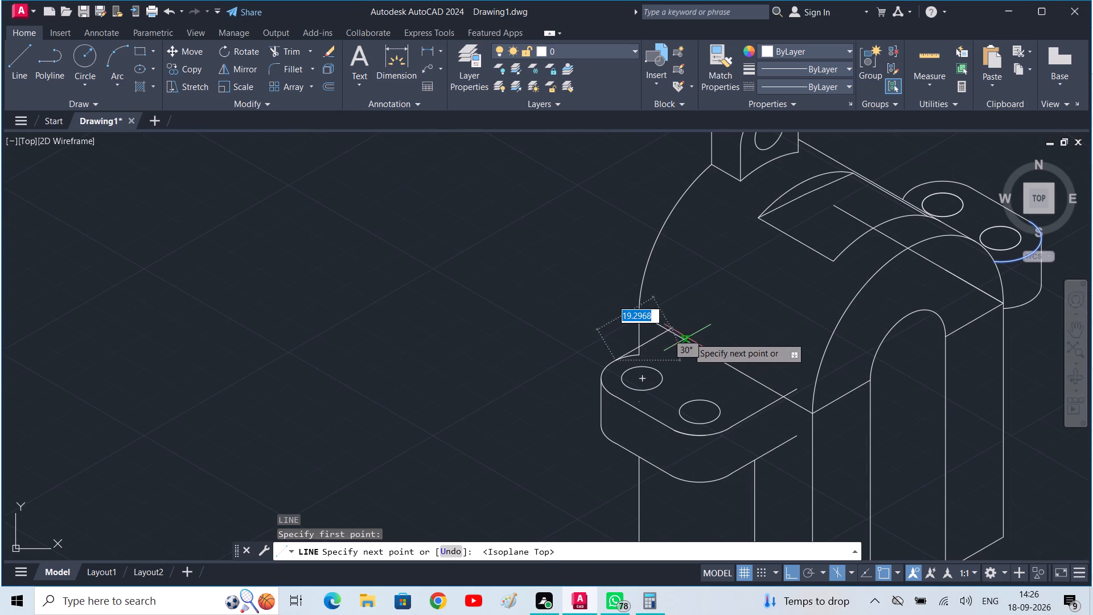
pyautogui.click(695, 333)
pyautogui.press('Escape')
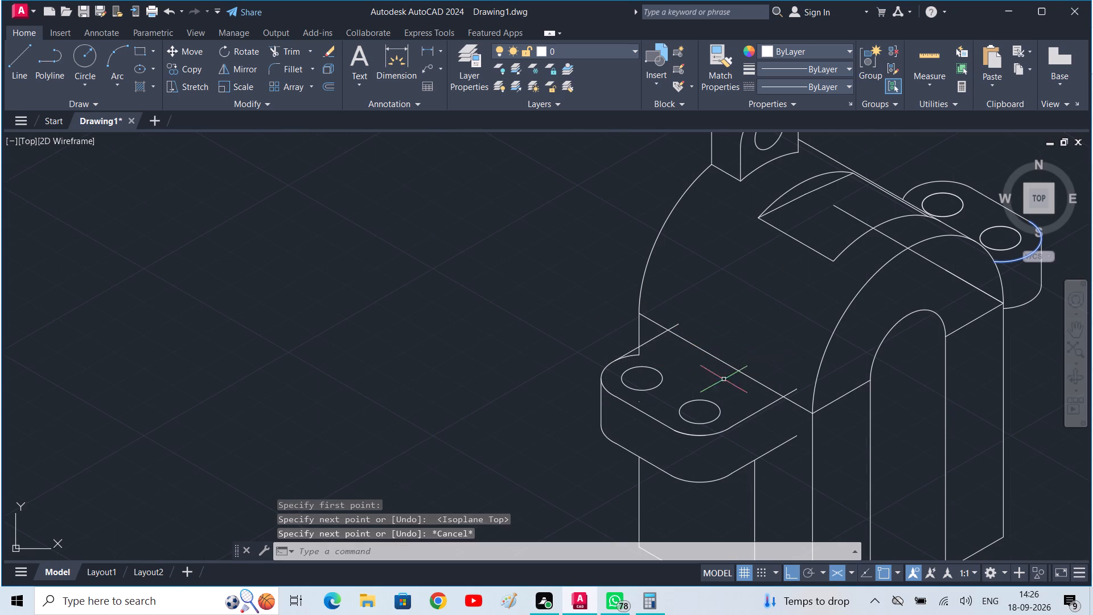
# Trim the far arc's leftover end, the vertical edge below the new 30° line, and that line's overrun past the long edge.
pyautogui.press('r')
pyautogui.press('space')
pyautogui.write('tr')
pyautogui.press('space')
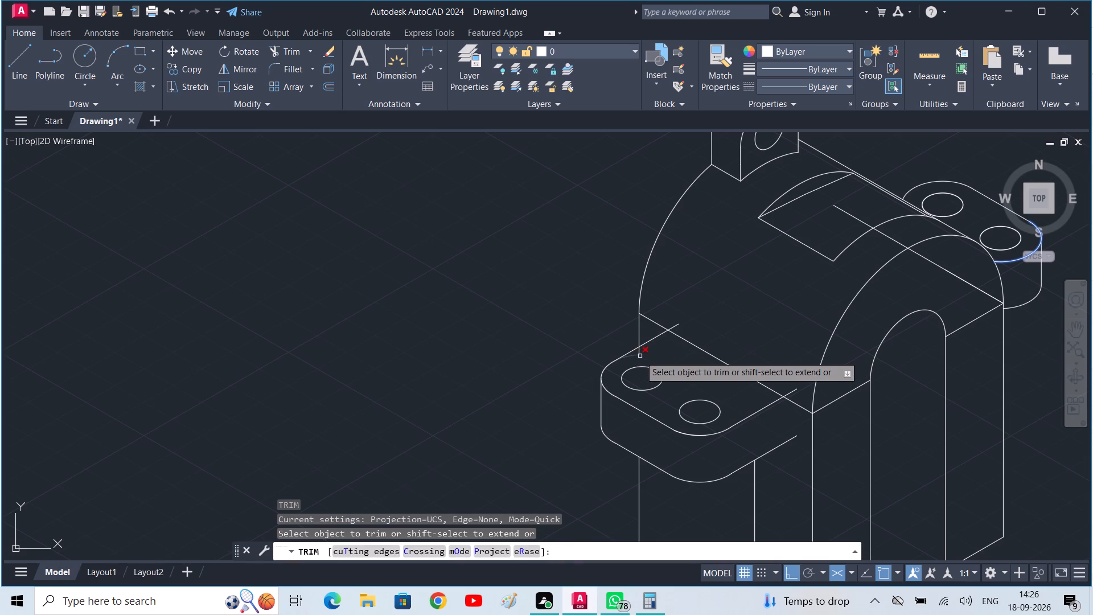
pyautogui.click(640, 356)
pyautogui.click(640, 353)
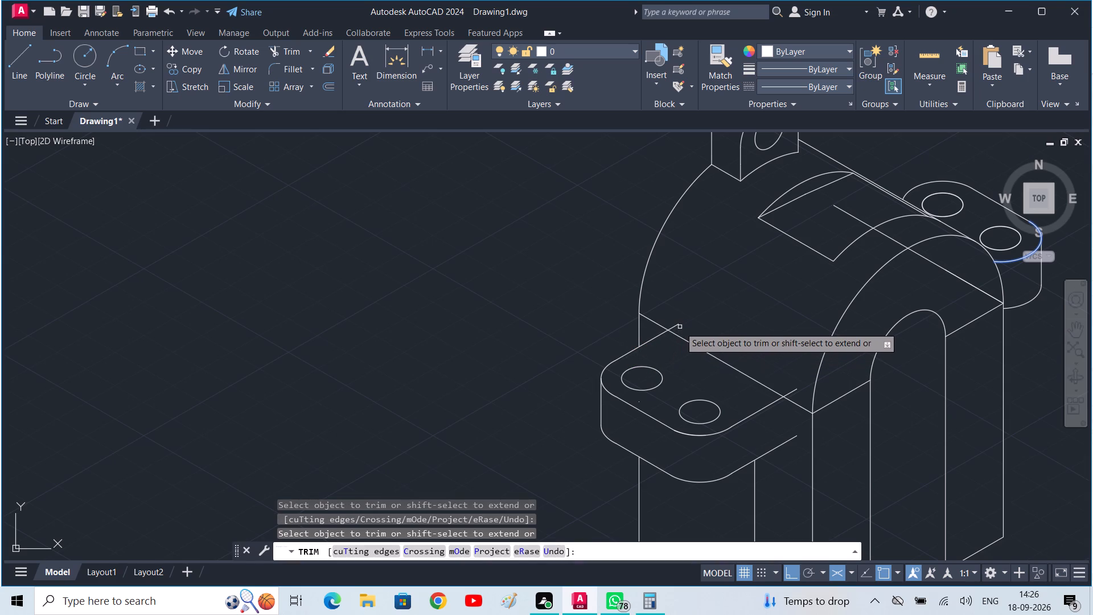
pyautogui.click(680, 325)
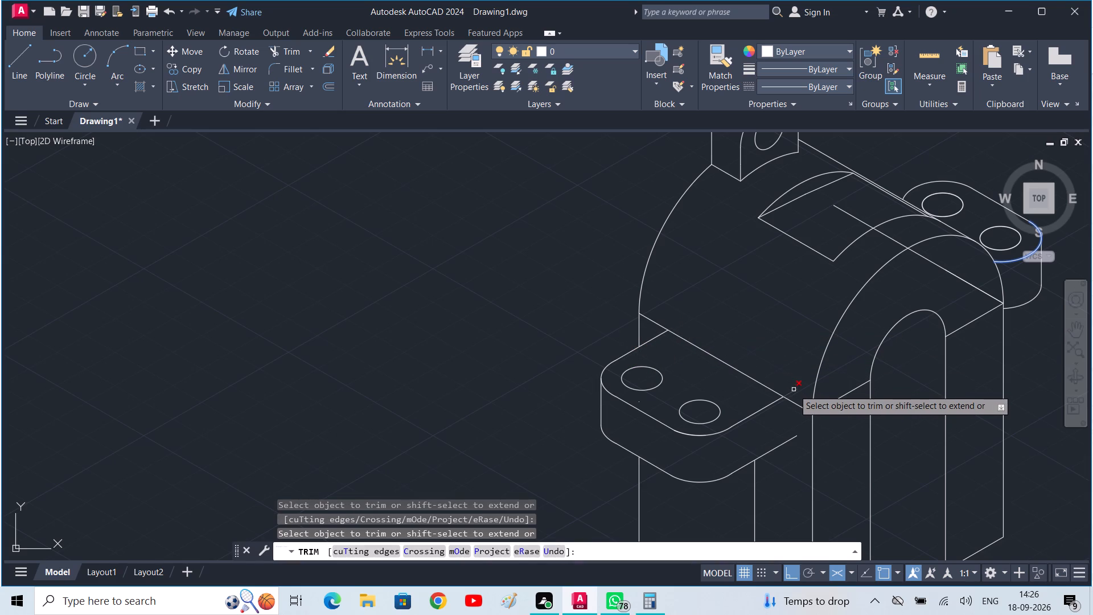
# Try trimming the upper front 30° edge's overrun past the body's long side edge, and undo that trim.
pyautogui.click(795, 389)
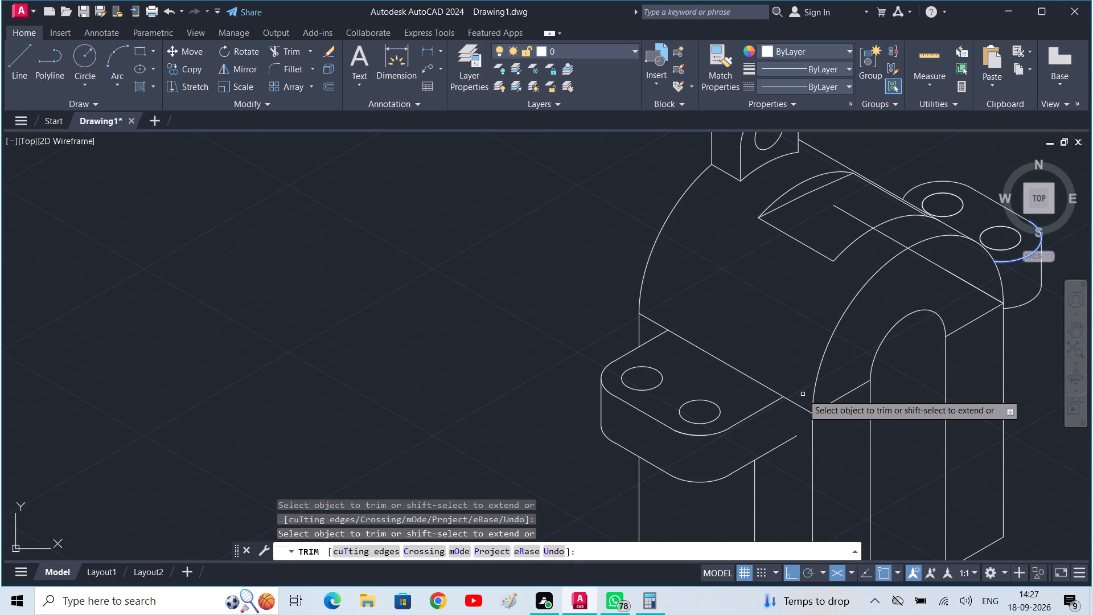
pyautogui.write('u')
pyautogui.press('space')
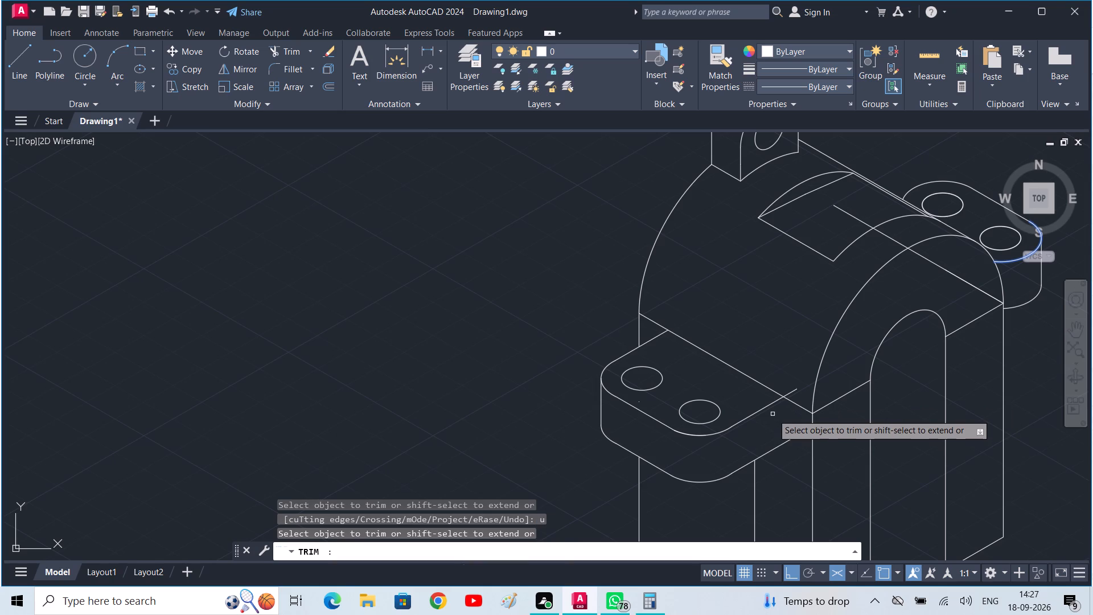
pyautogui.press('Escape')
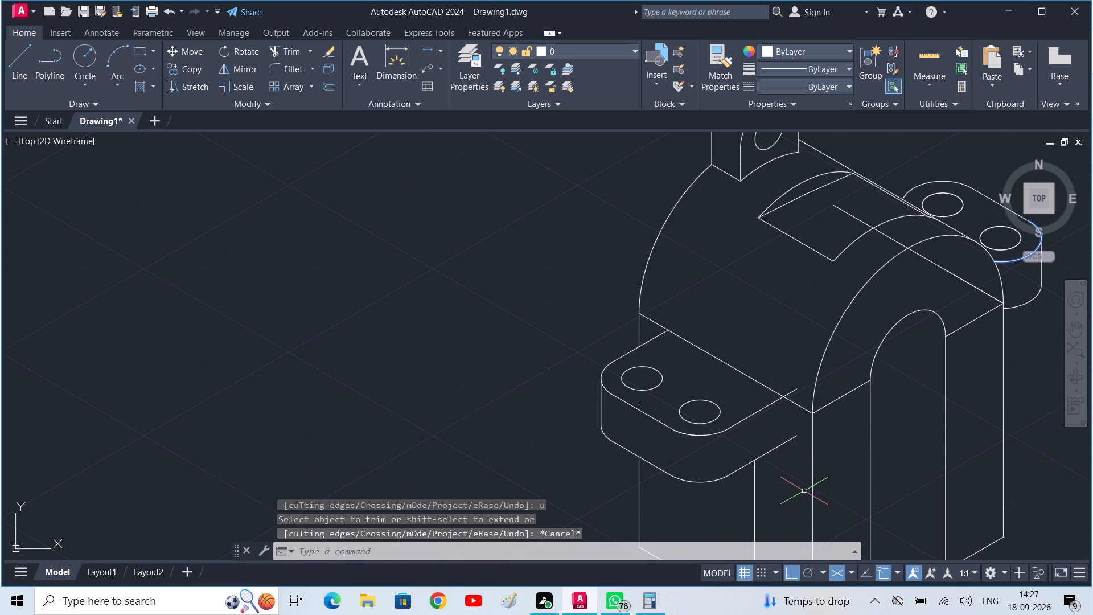
# Trim the two end portions of the body's long side edge that lie outside the projection's 30° edges.
pyautogui.press('t')
pyautogui.write('r')
pyautogui.press('space')
pyautogui.click(657, 322)
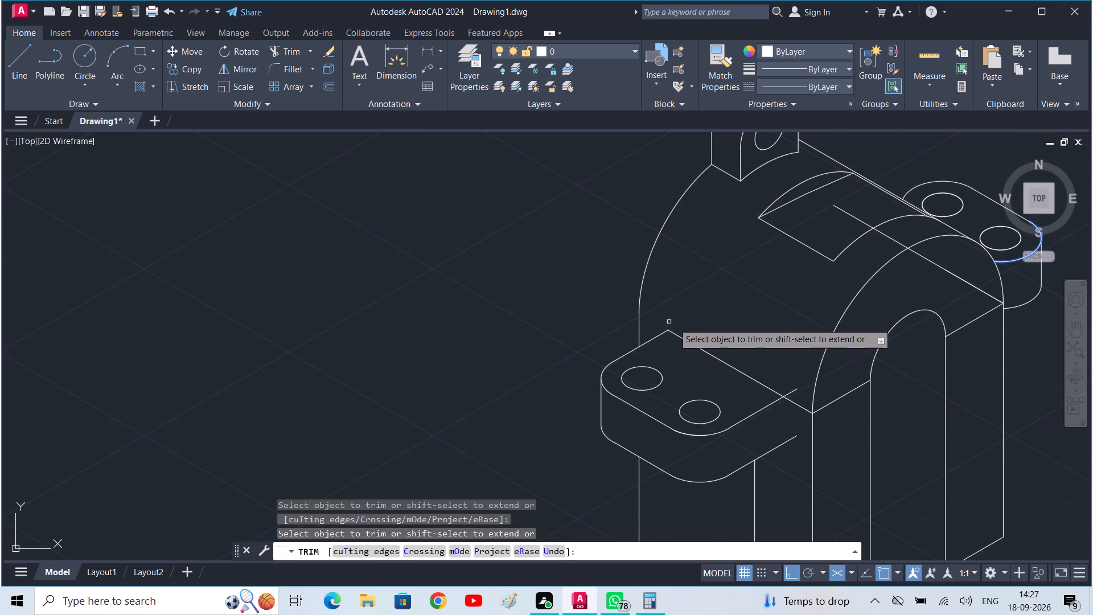
pyautogui.click(798, 405)
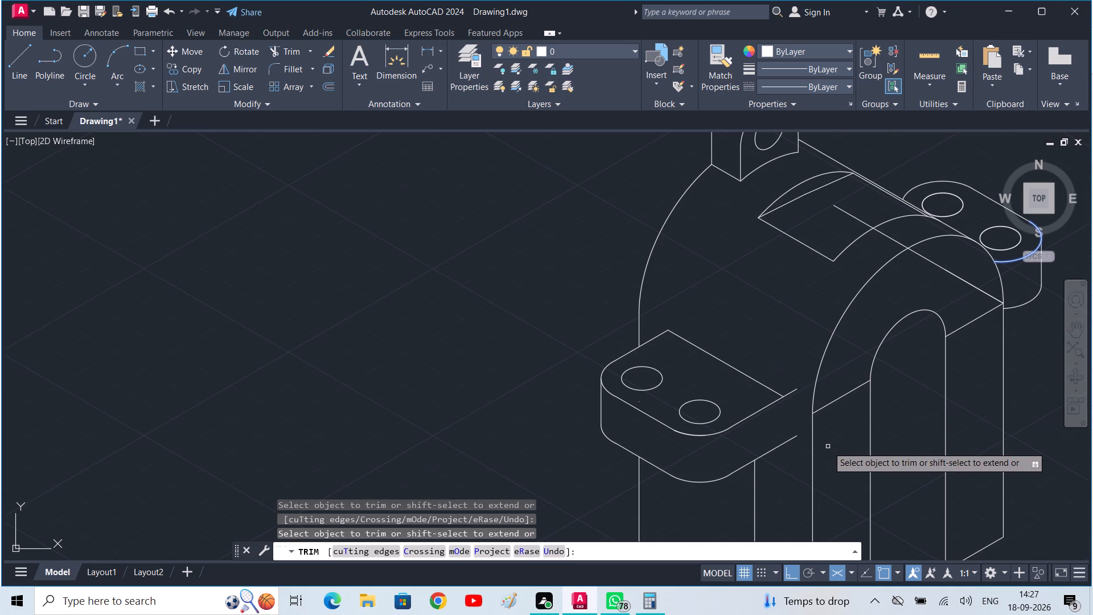
pyautogui.write('l')
pyautogui.press('space')
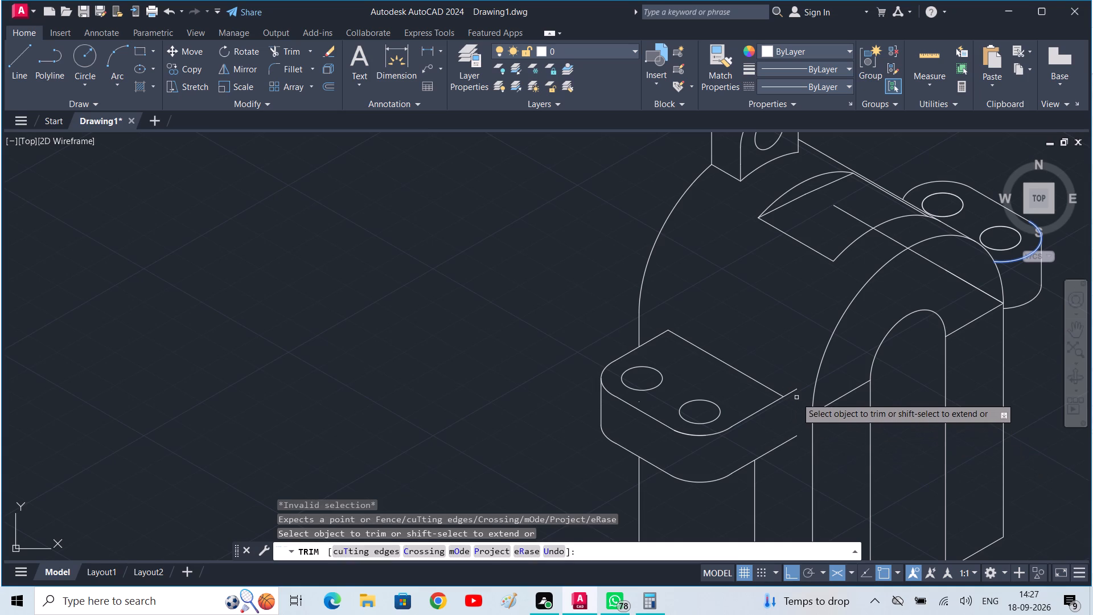
pyautogui.press('Escape')
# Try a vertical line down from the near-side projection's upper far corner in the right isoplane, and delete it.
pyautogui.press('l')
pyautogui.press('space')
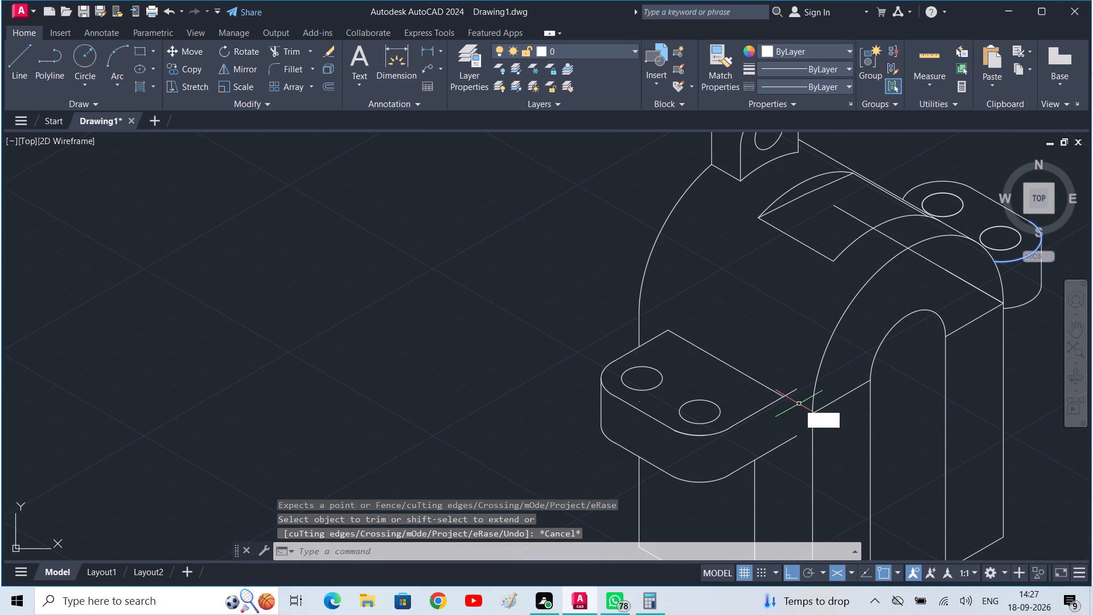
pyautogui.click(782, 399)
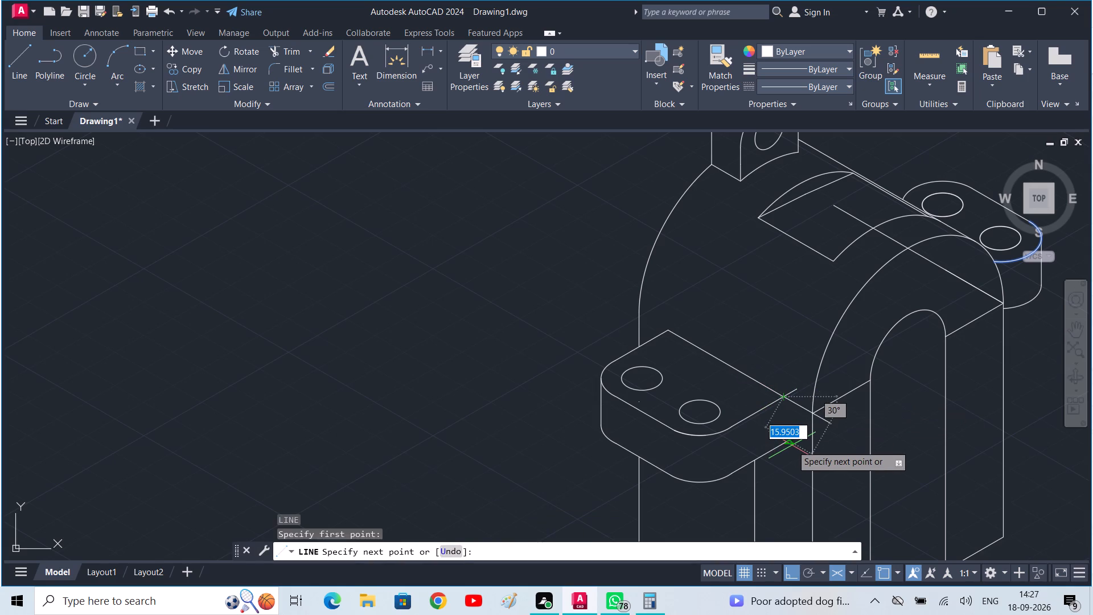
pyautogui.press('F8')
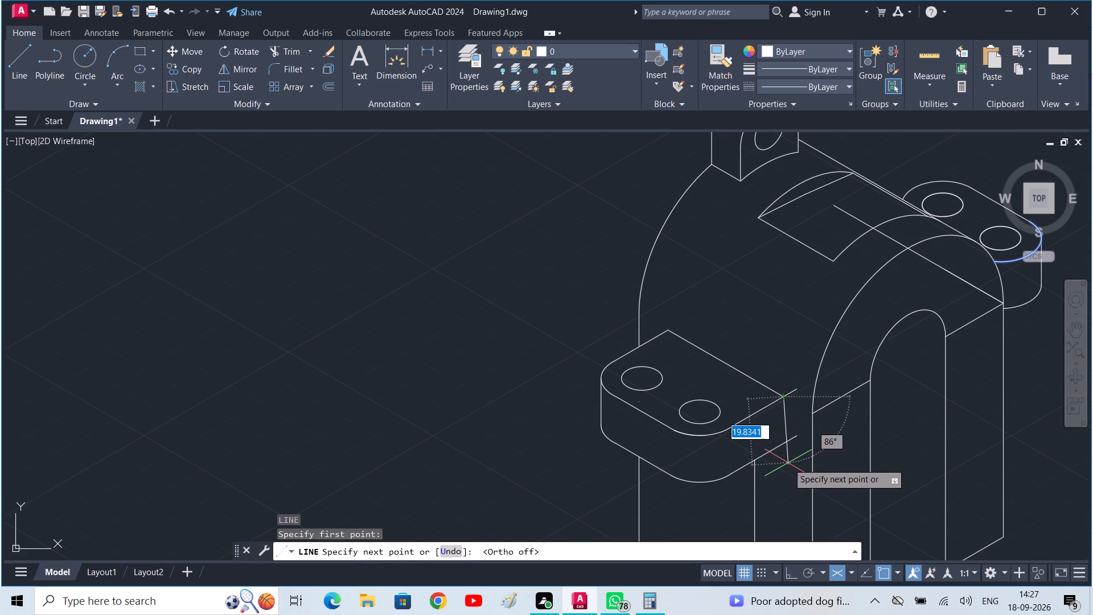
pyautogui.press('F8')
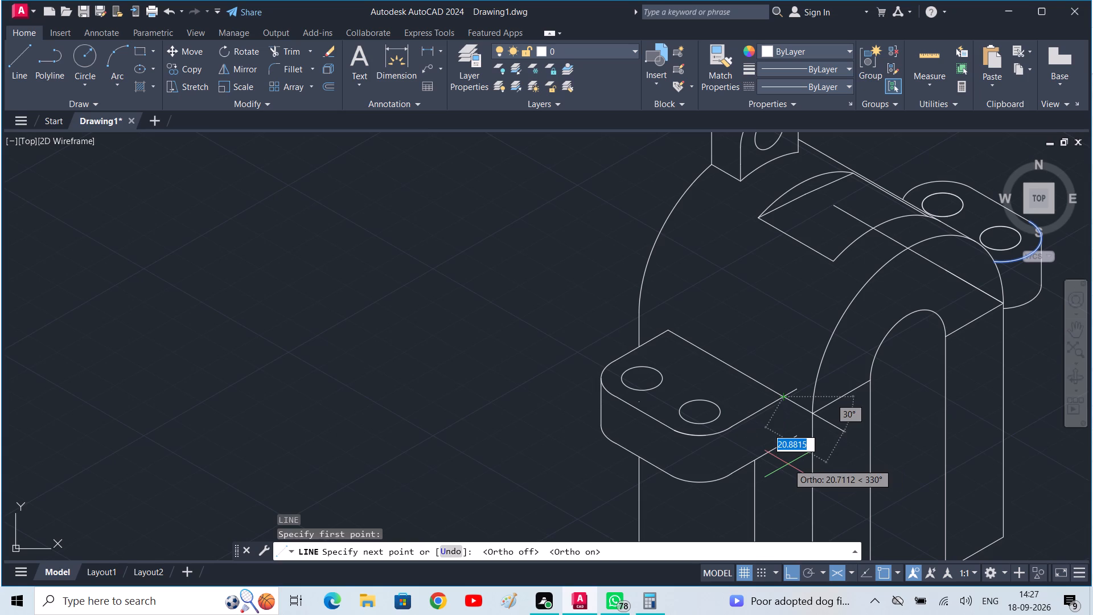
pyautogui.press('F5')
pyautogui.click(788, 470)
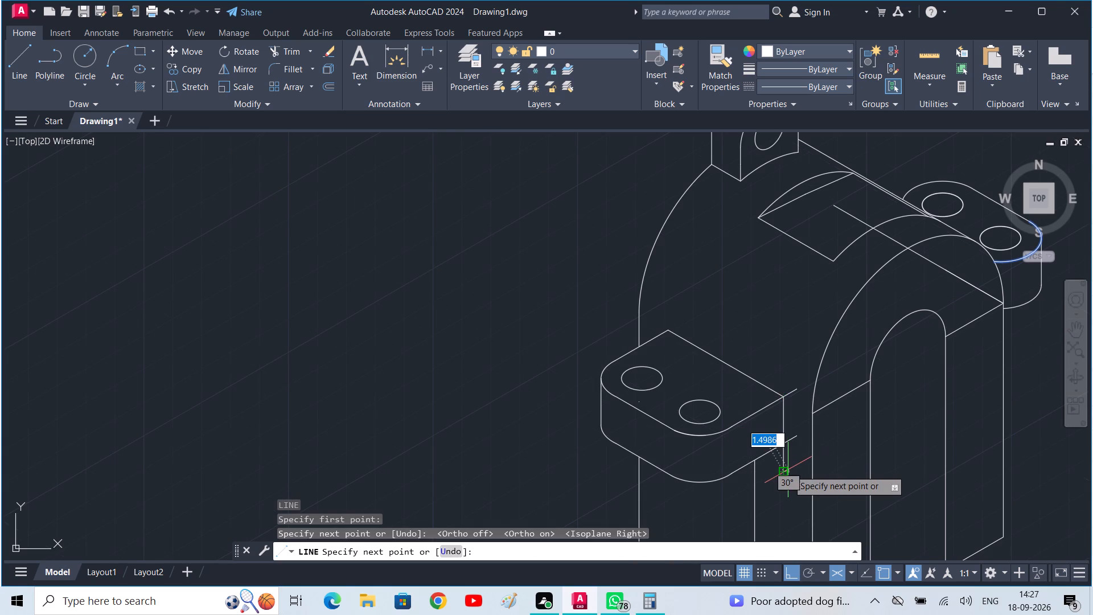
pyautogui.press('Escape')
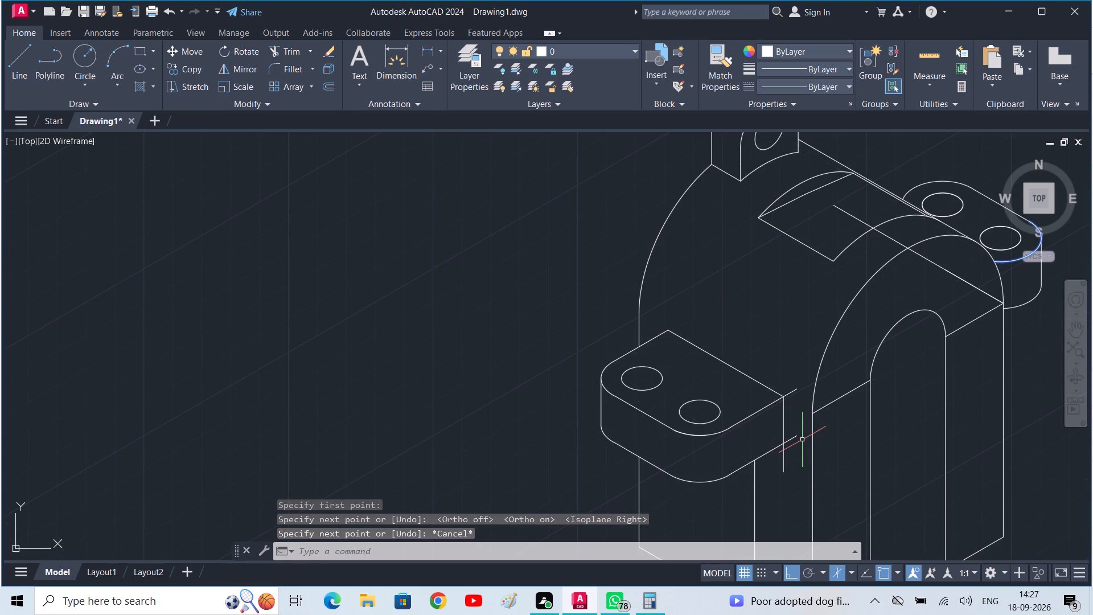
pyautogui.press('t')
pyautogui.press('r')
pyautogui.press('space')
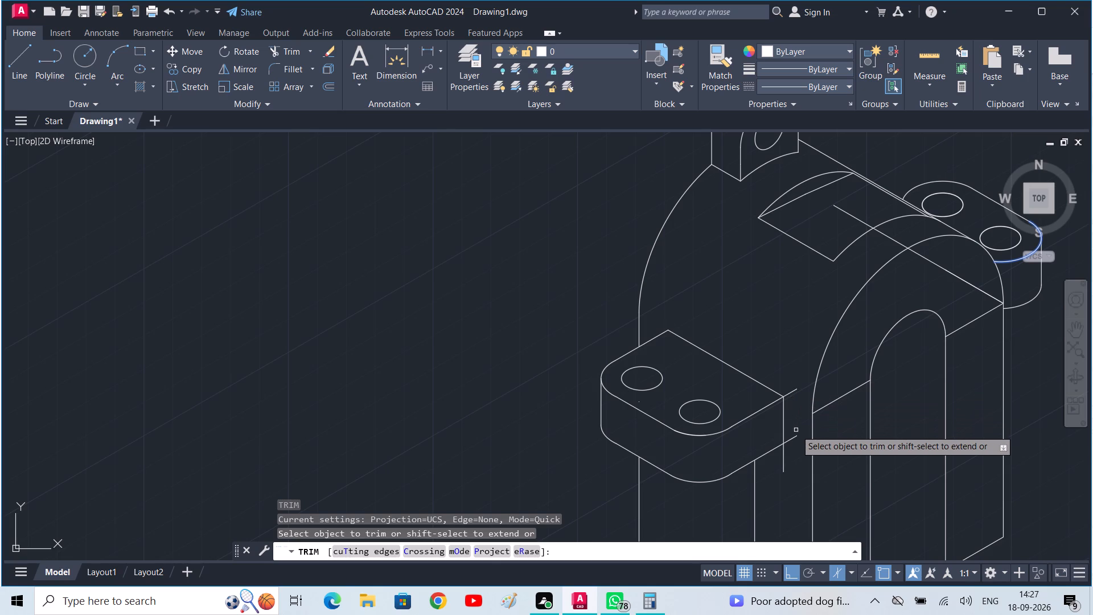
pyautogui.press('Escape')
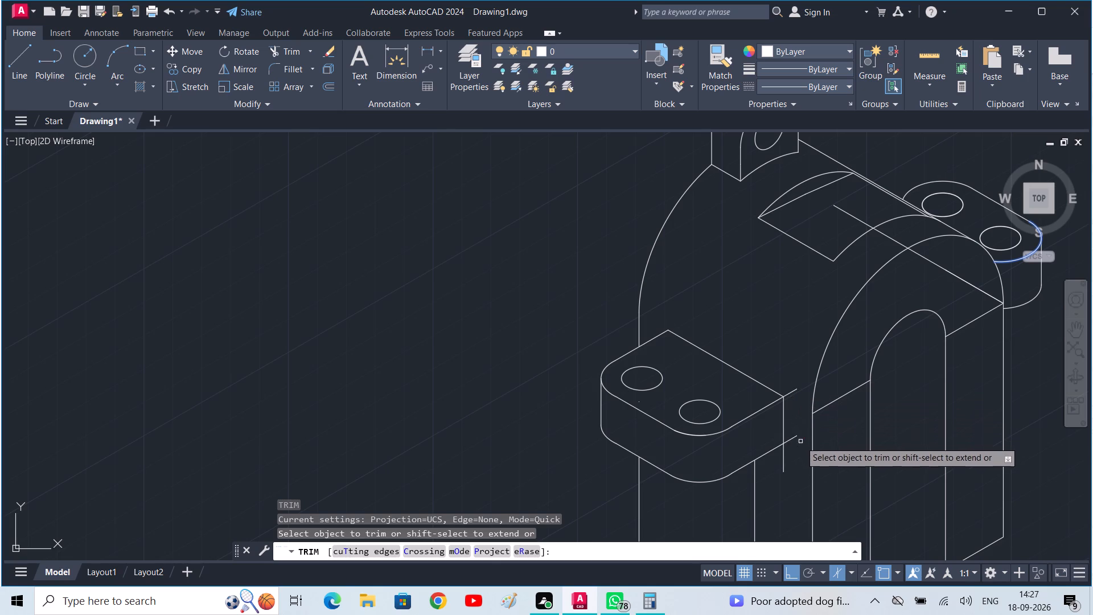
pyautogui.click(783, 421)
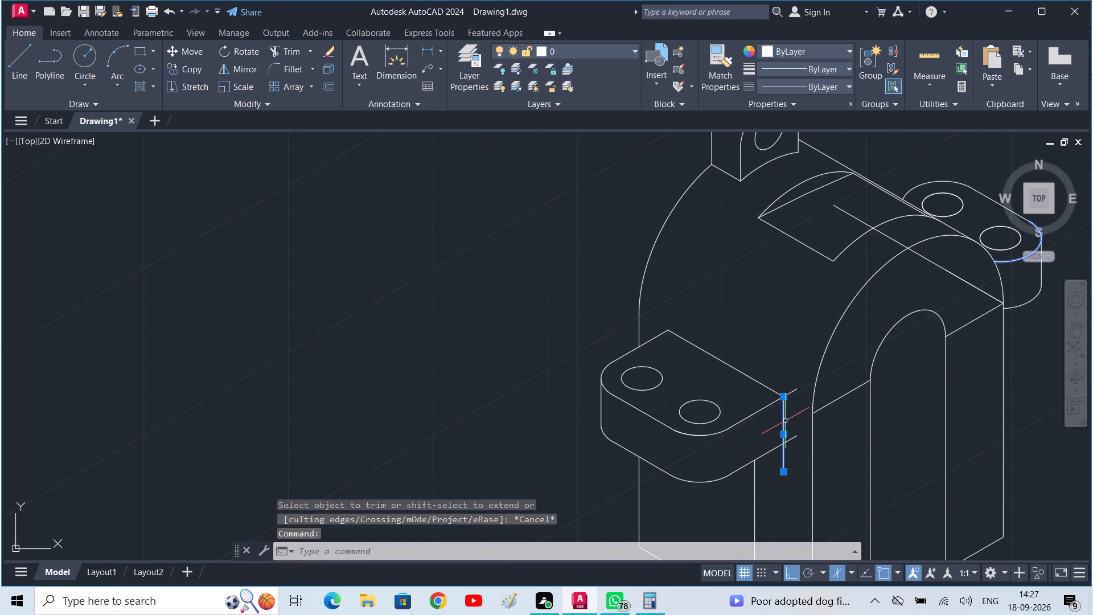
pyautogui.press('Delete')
# Close the near-side projection's open end with a vertical line from its upper 30° edge, trimming the line's overrun below the lower 30° edge.
pyautogui.write('l')
pyautogui.press('space')
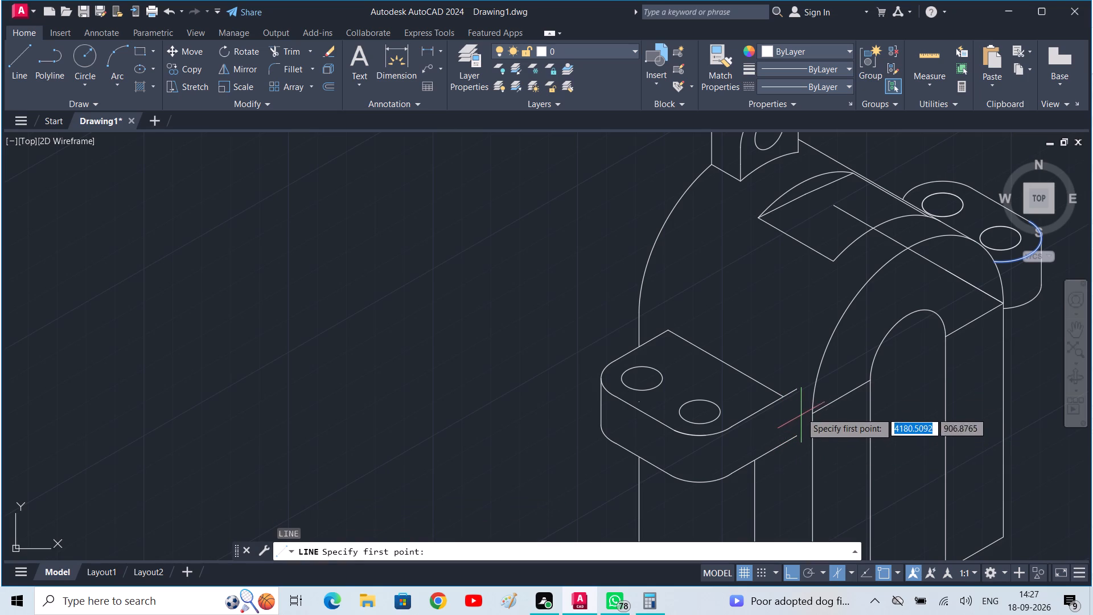
pyautogui.click(795, 394)
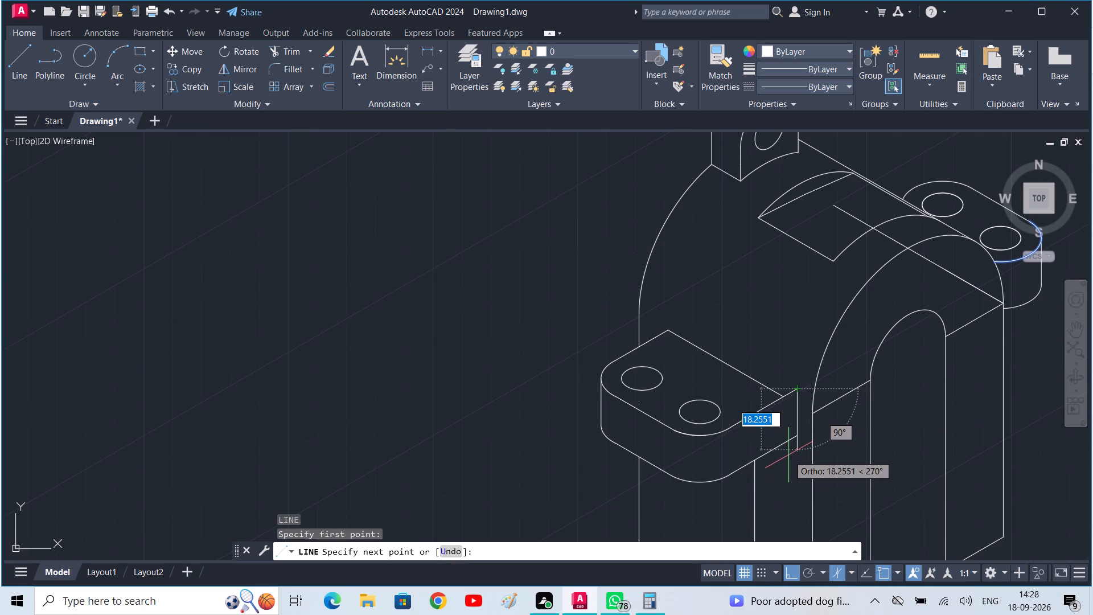
pyautogui.click(790, 457)
pyautogui.press('space')
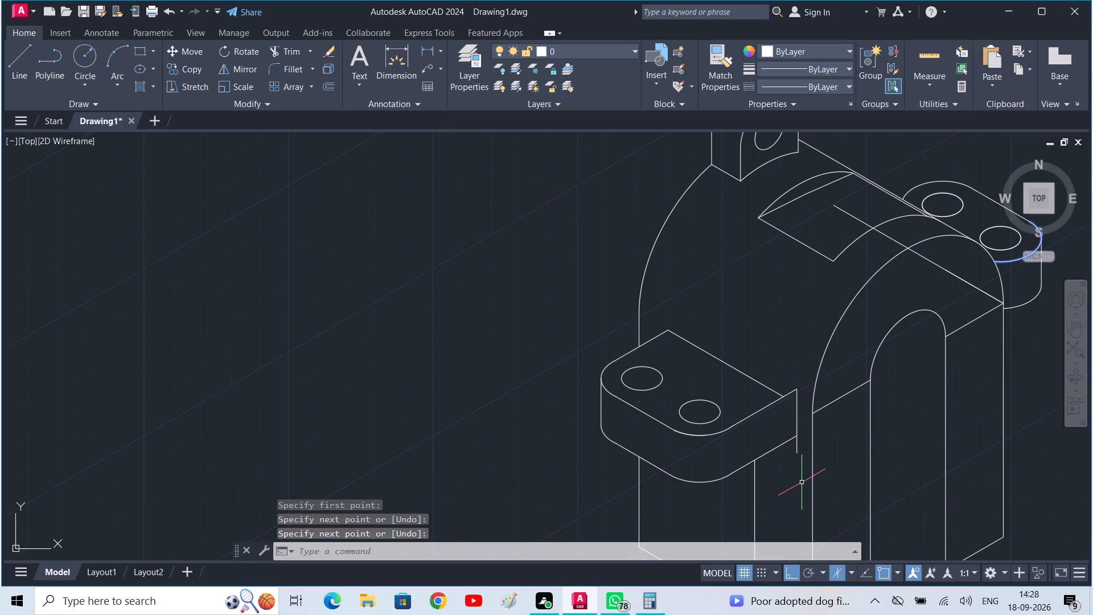
pyautogui.write('tr')
pyautogui.press('space')
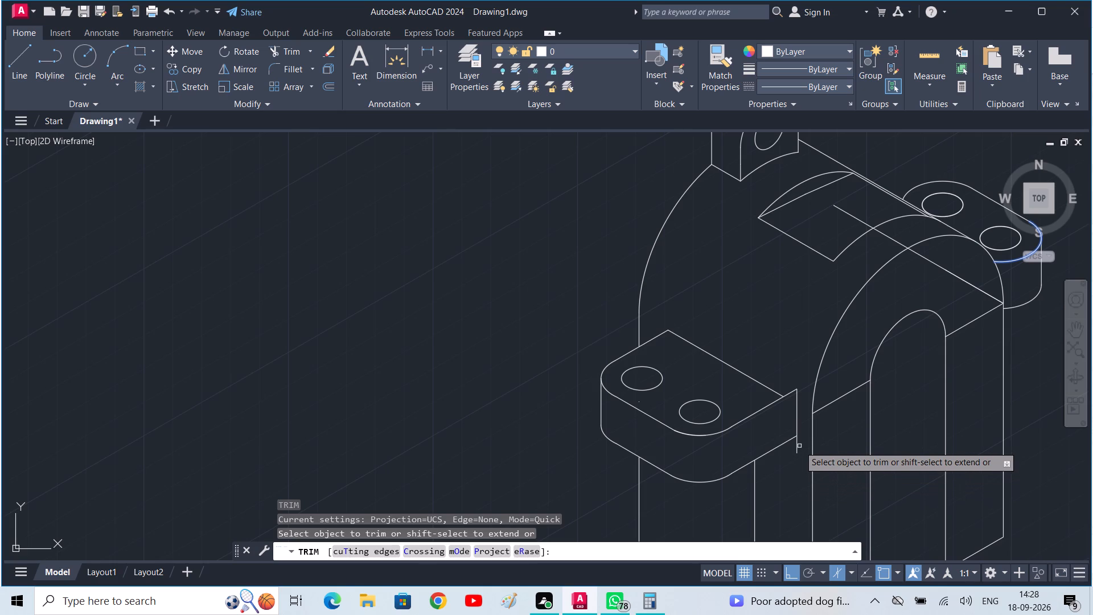
pyautogui.click(796, 448)
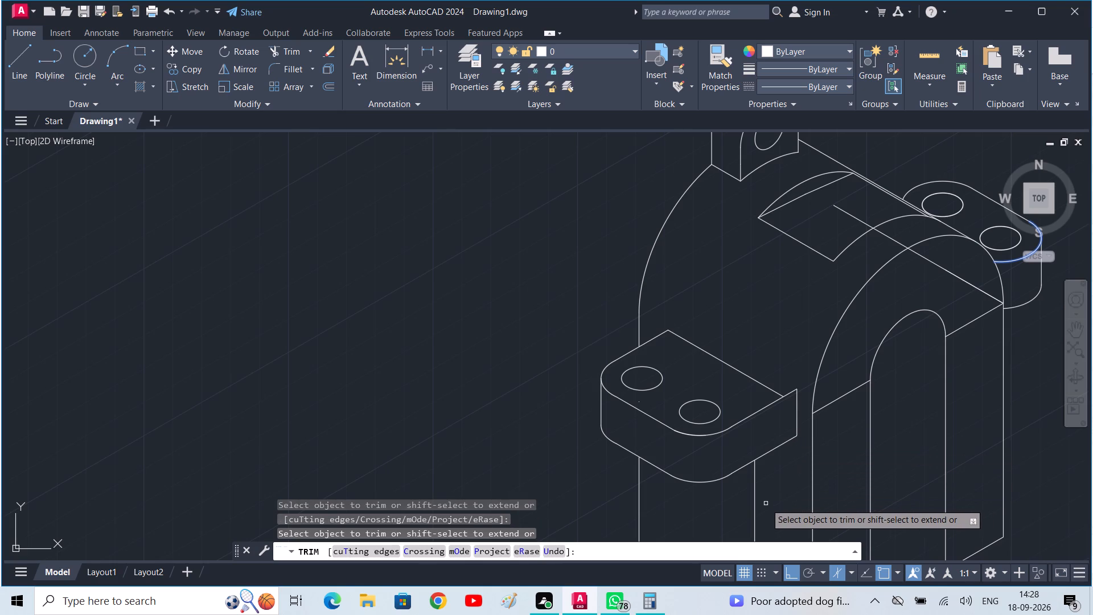
# Trim away the leftover vertical line below the near-side projection and the two 30° lines joining the front arch and slot.
pyautogui.scroll(-2, 765, 501)
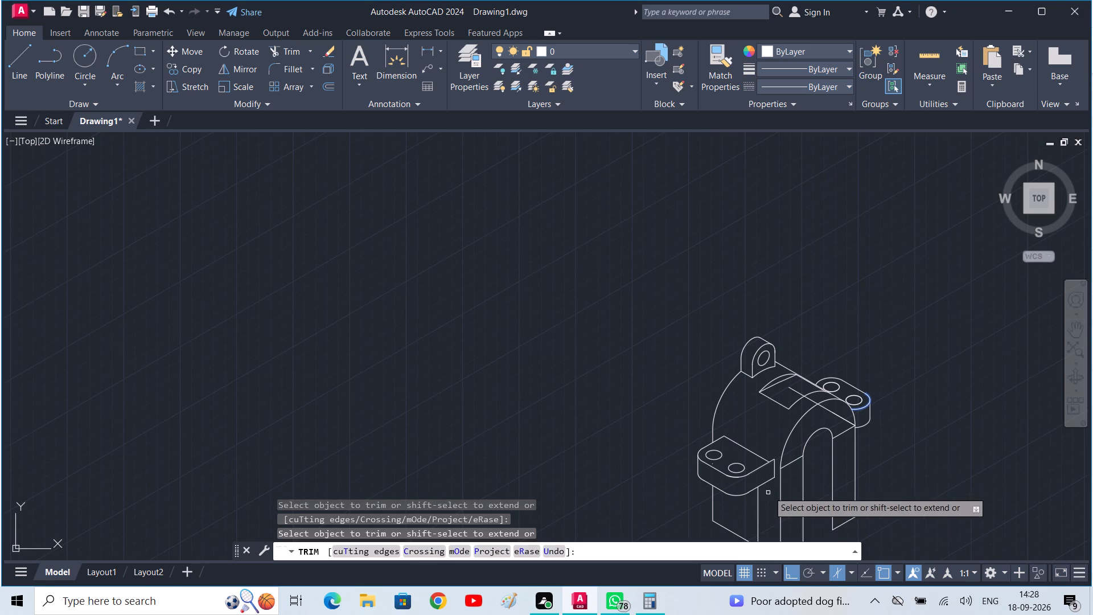
pyautogui.moveTo(774, 473); pyautogui.dragTo(779, 460, button='middle')
pyautogui.click(762, 503)
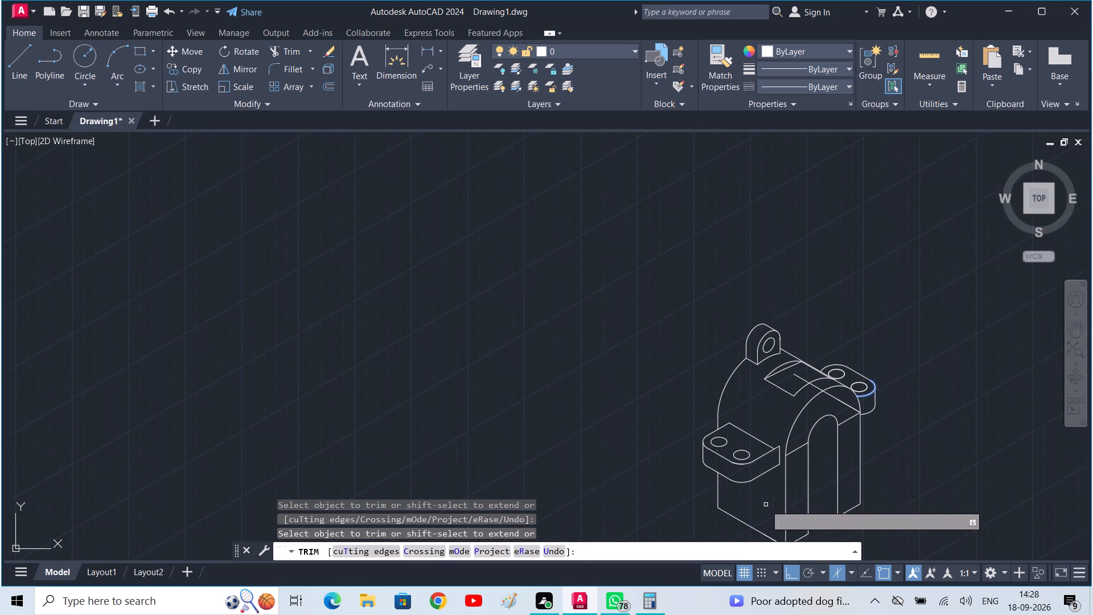
pyautogui.click(801, 449)
pyautogui.click(849, 419)
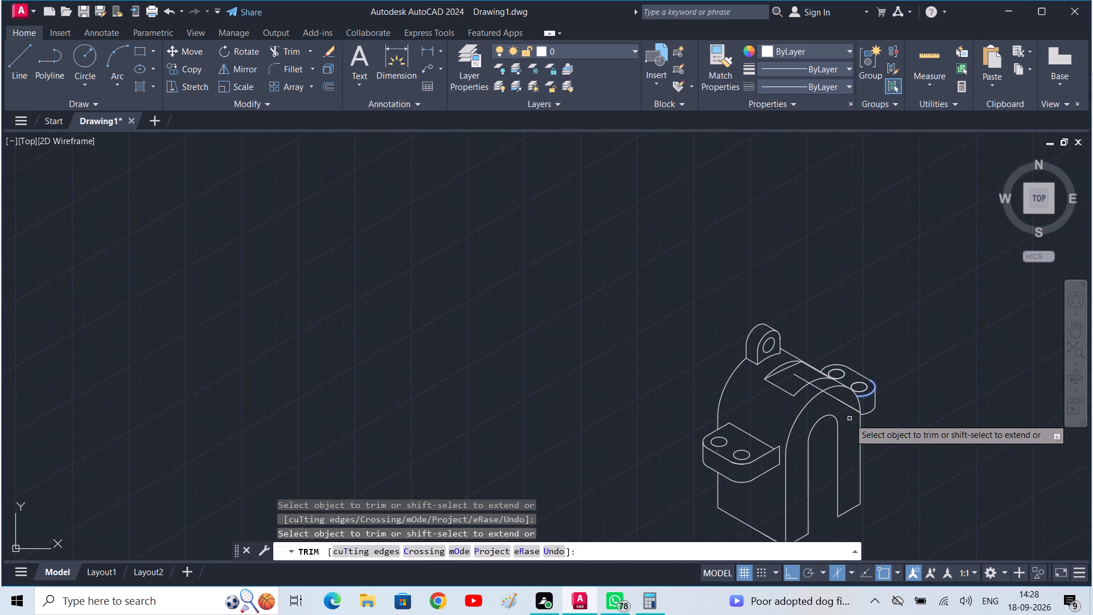
# Trim away the leftover centre line running from the top recess to the front arch.
pyautogui.moveTo(837, 421); pyautogui.dragTo(814, 458, button='middle')
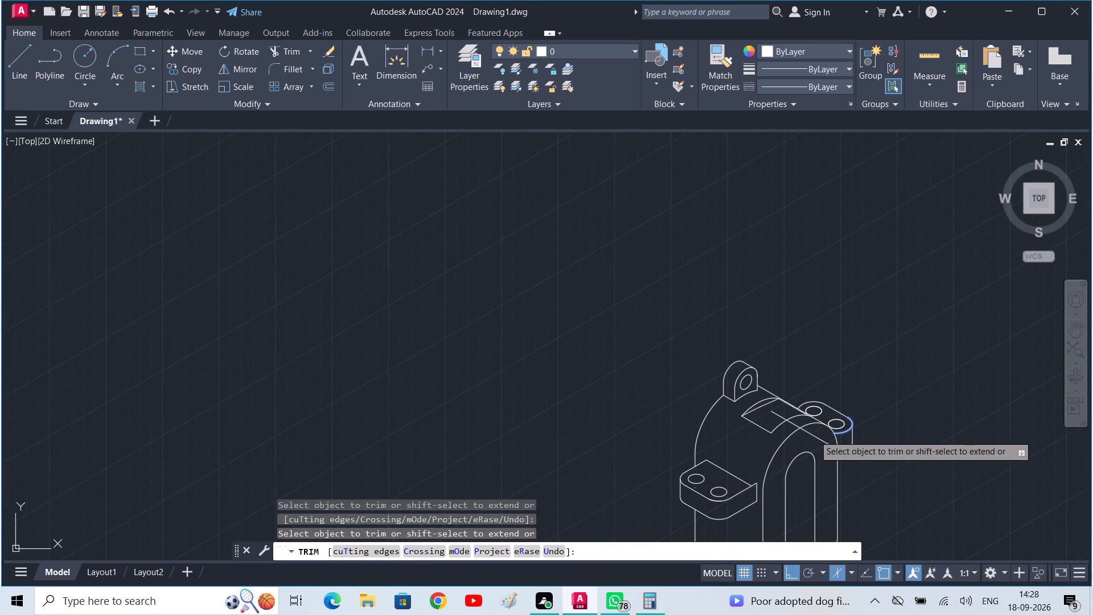
pyautogui.click(814, 435)
pyautogui.click(818, 439)
pyautogui.scroll(2, 788, 420)
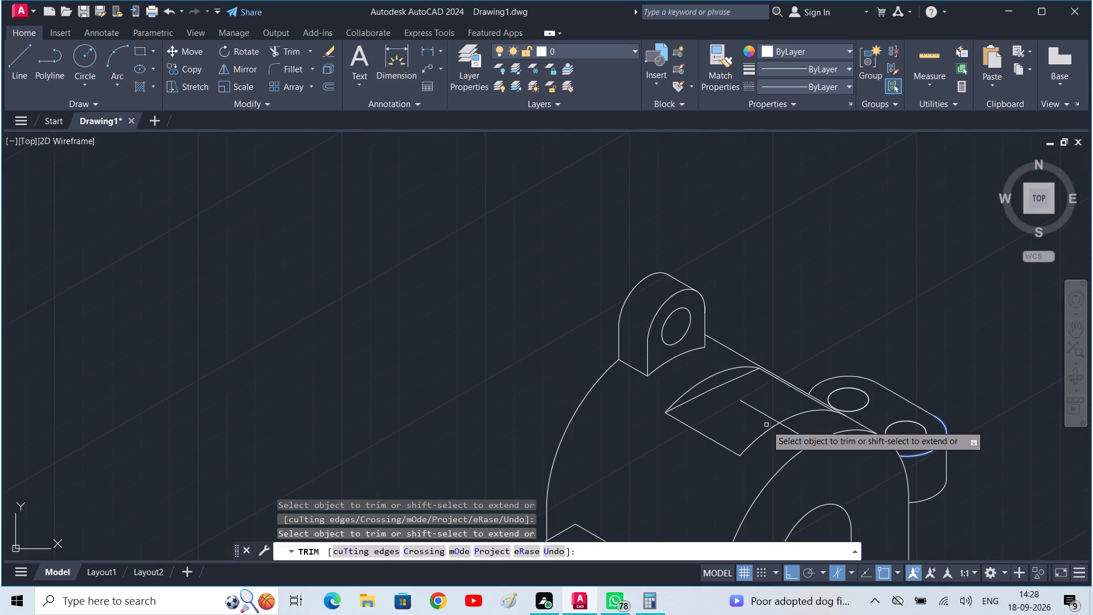
pyautogui.click(764, 412)
pyautogui.click(806, 437)
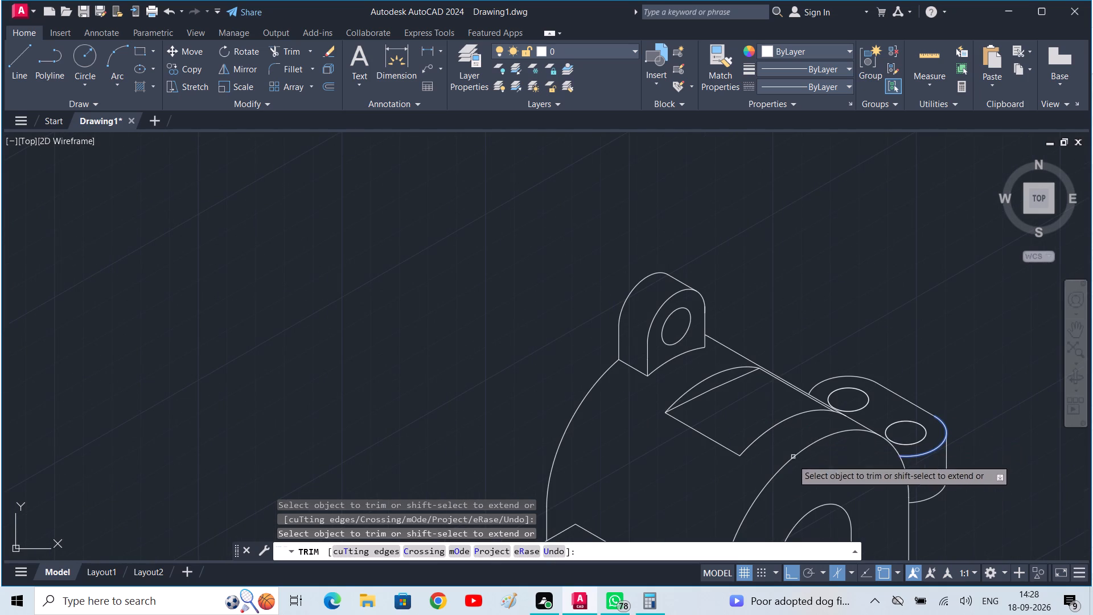
pyautogui.moveTo(873, 481); pyautogui.dragTo(833, 445, button='middle')
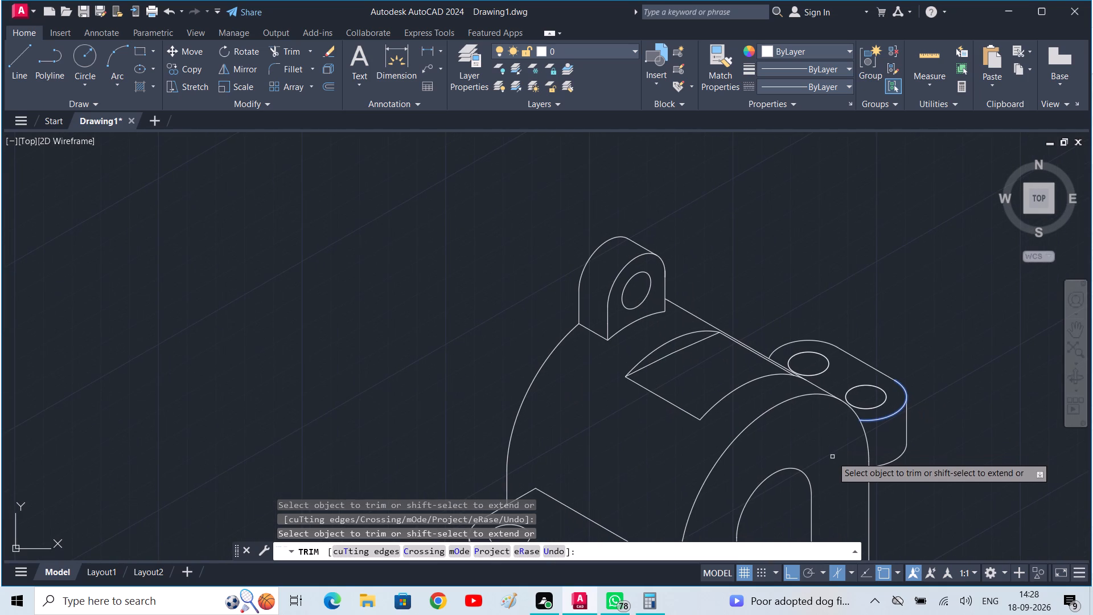
pyautogui.press('Escape')
pyautogui.press('Escape')
pyautogui.press('Escape')
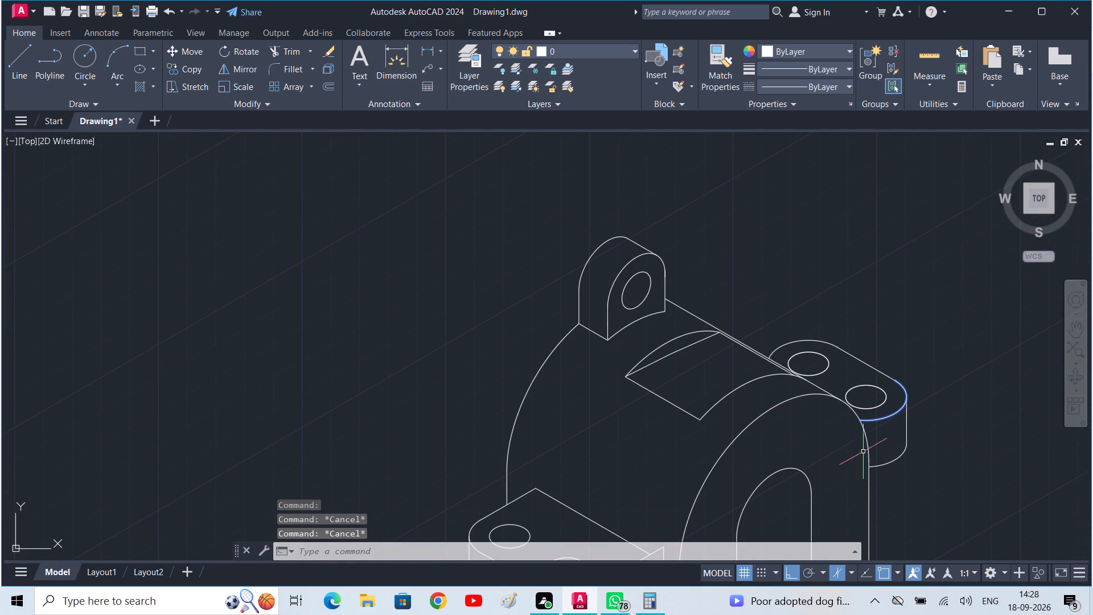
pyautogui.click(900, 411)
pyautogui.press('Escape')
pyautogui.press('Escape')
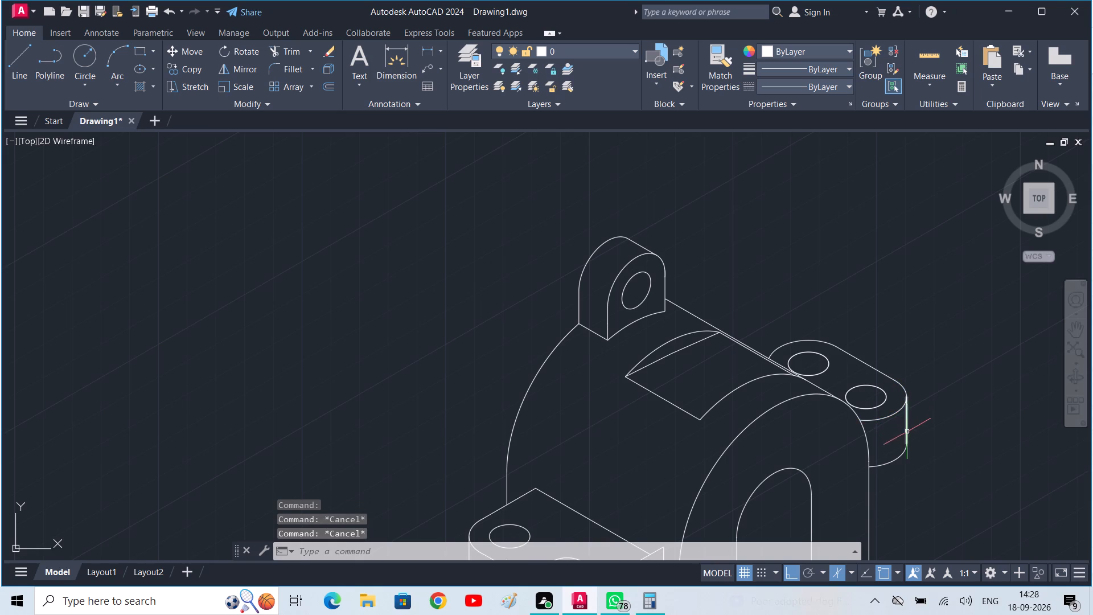
# Draw a 30° line from the far-side projection's upper front arc across the body's front arch edge.
pyautogui.press('l')
pyautogui.press('space')
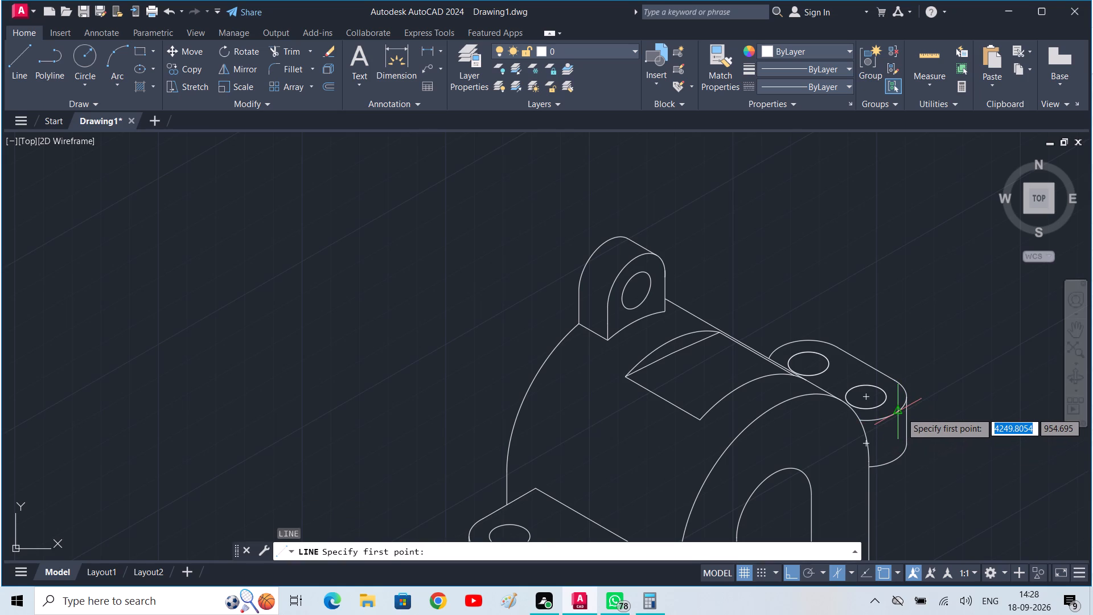
pyautogui.click(904, 404)
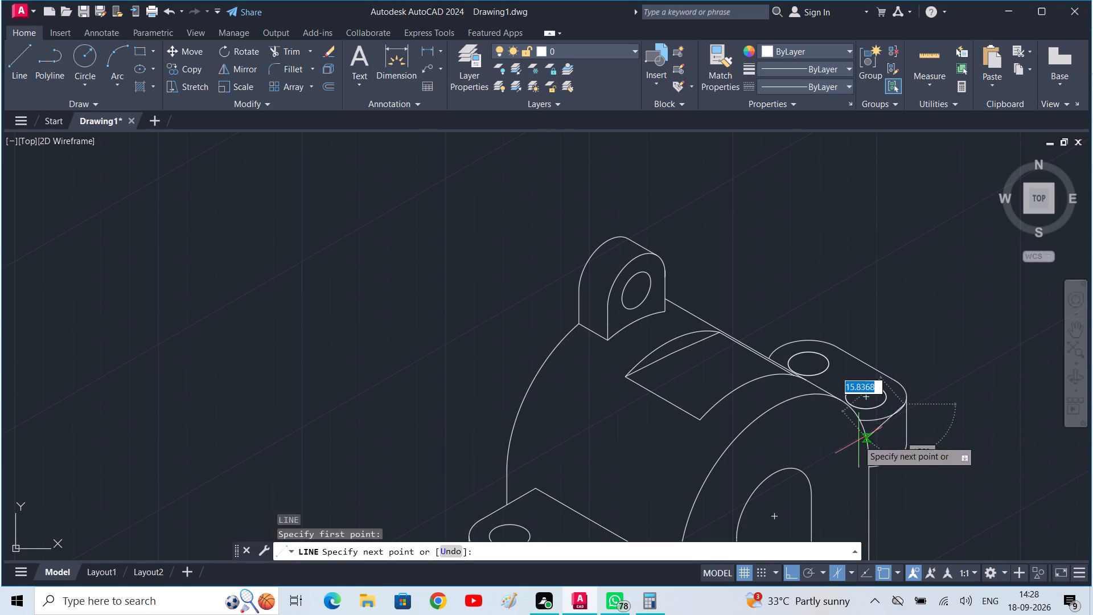
pyautogui.click(845, 446)
pyautogui.press('space')
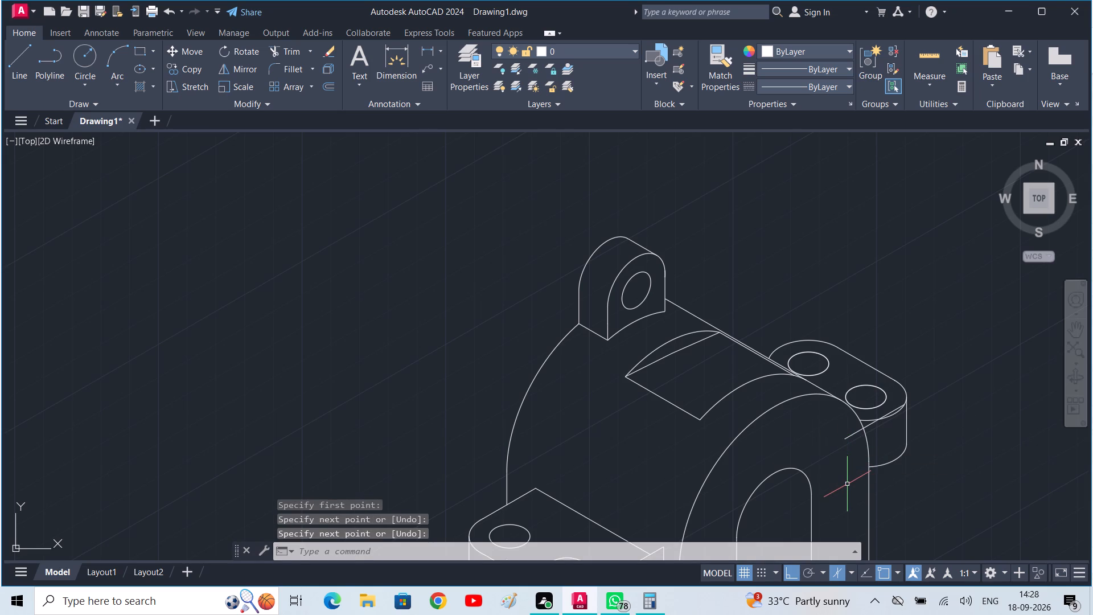
# Copy the new 30° line 14 downward to the far-side projection's lower arc.
pyautogui.click(890, 412)
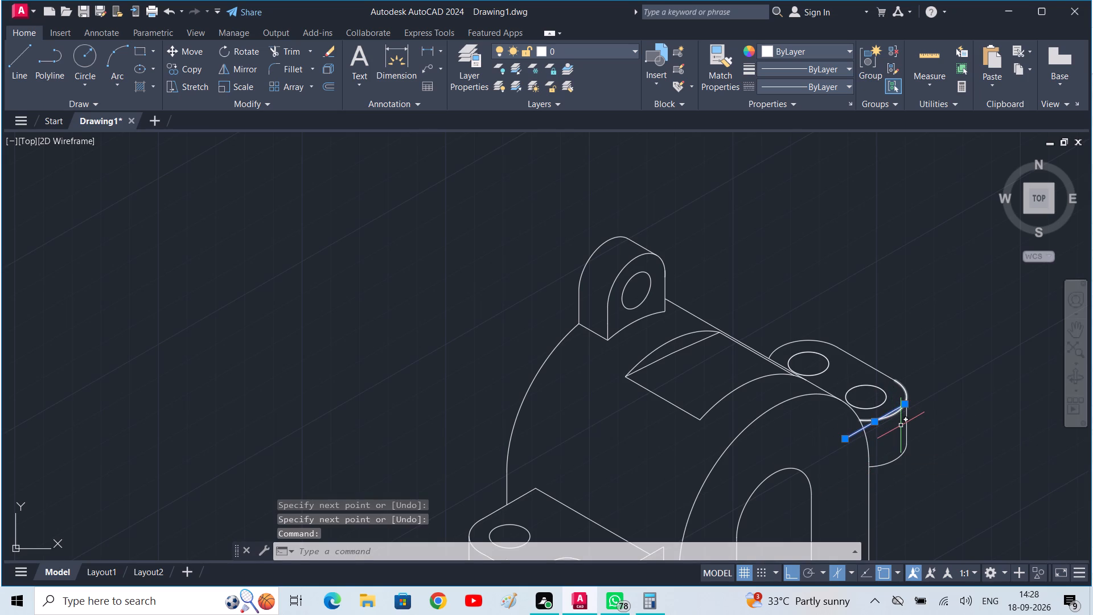
pyautogui.press('c')
pyautogui.press('o')
pyautogui.press('space')
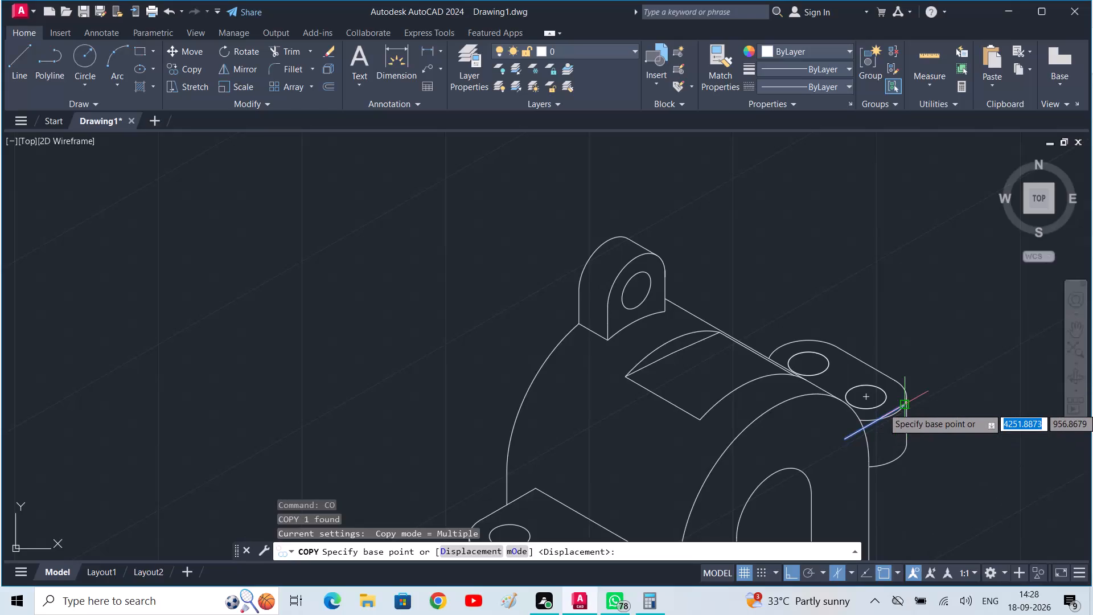
pyautogui.click(905, 406)
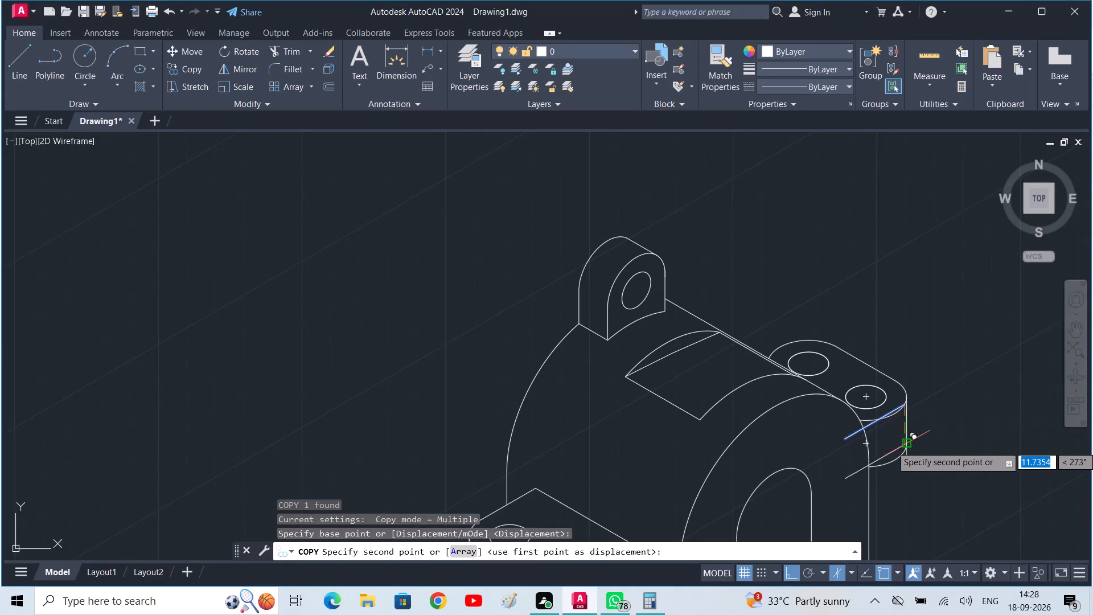
pyautogui.write('14')
pyautogui.press('Return')
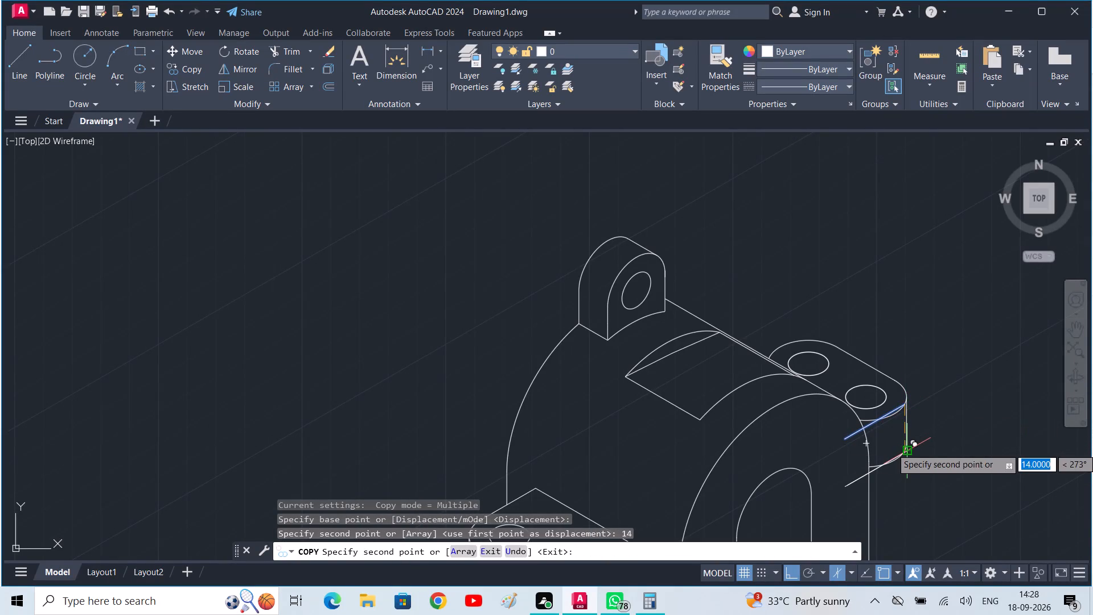
pyautogui.press('space')
pyautogui.press('y')
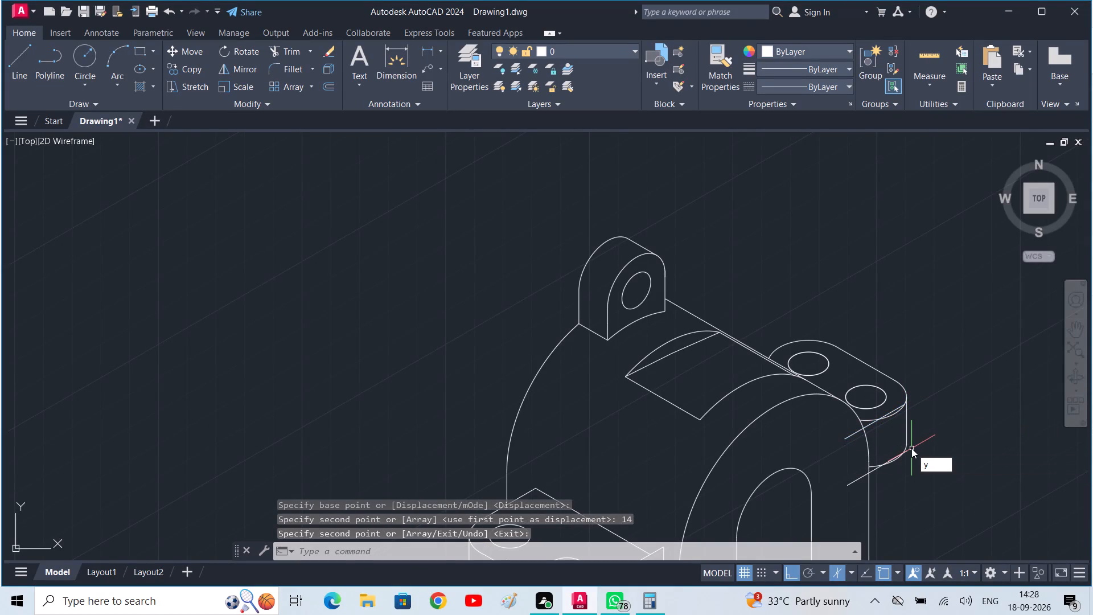
pyautogui.press('BackSpace')
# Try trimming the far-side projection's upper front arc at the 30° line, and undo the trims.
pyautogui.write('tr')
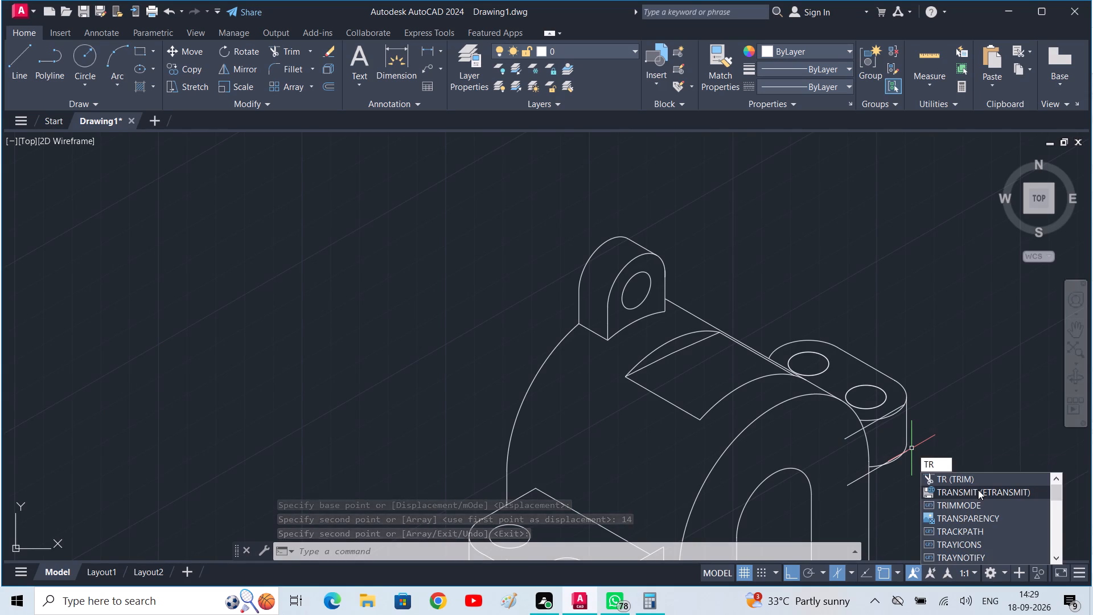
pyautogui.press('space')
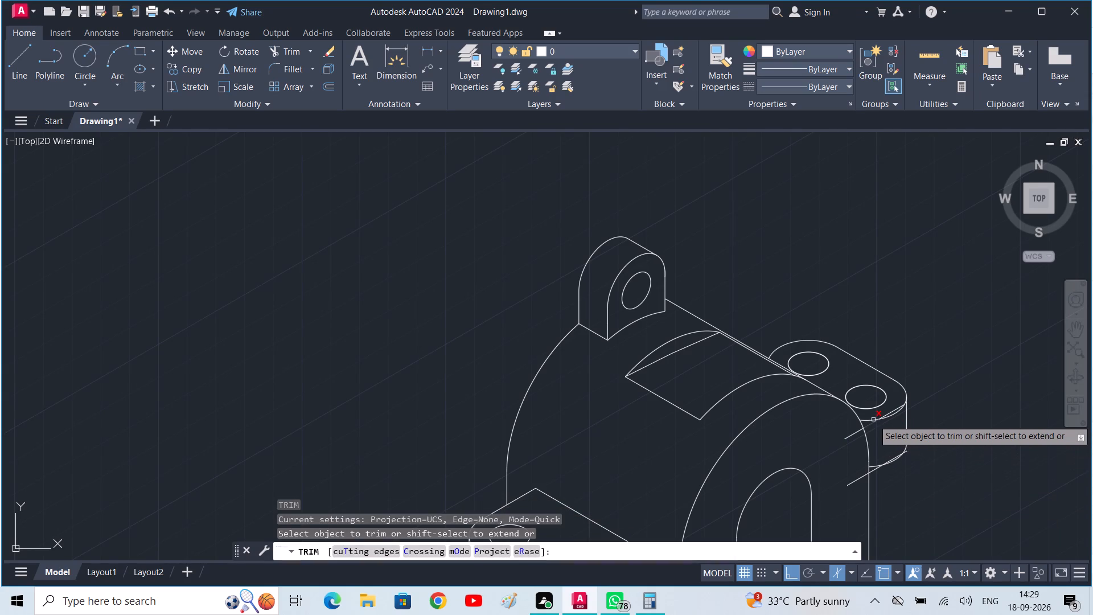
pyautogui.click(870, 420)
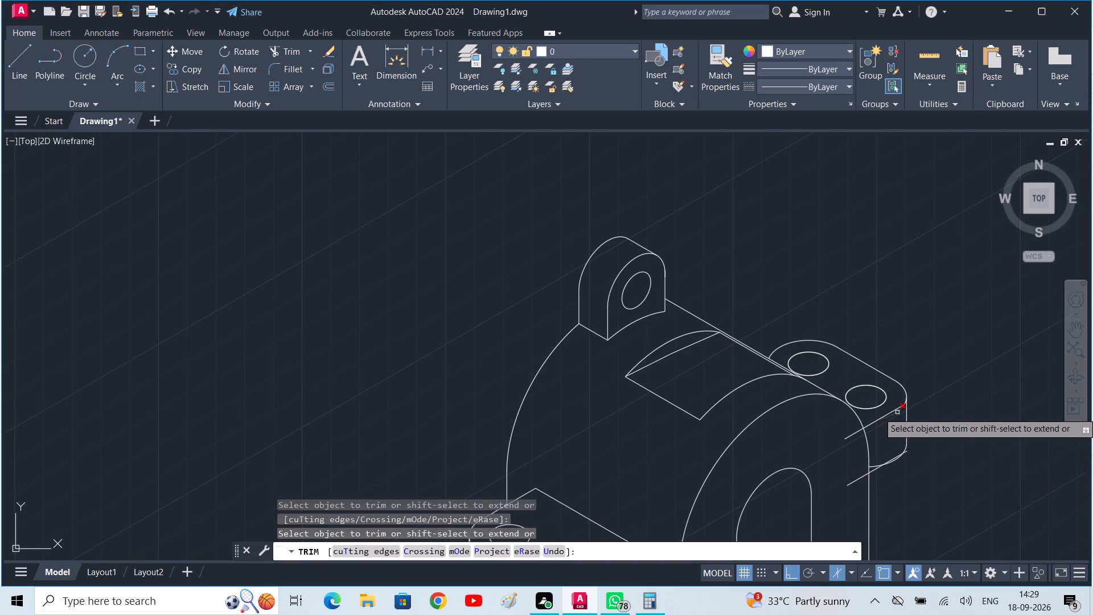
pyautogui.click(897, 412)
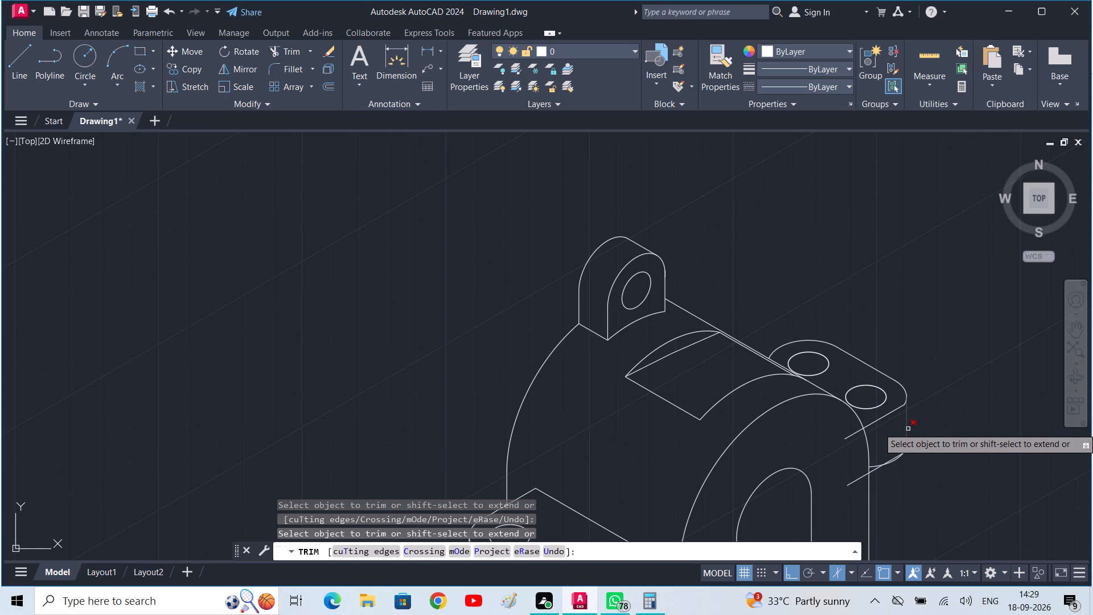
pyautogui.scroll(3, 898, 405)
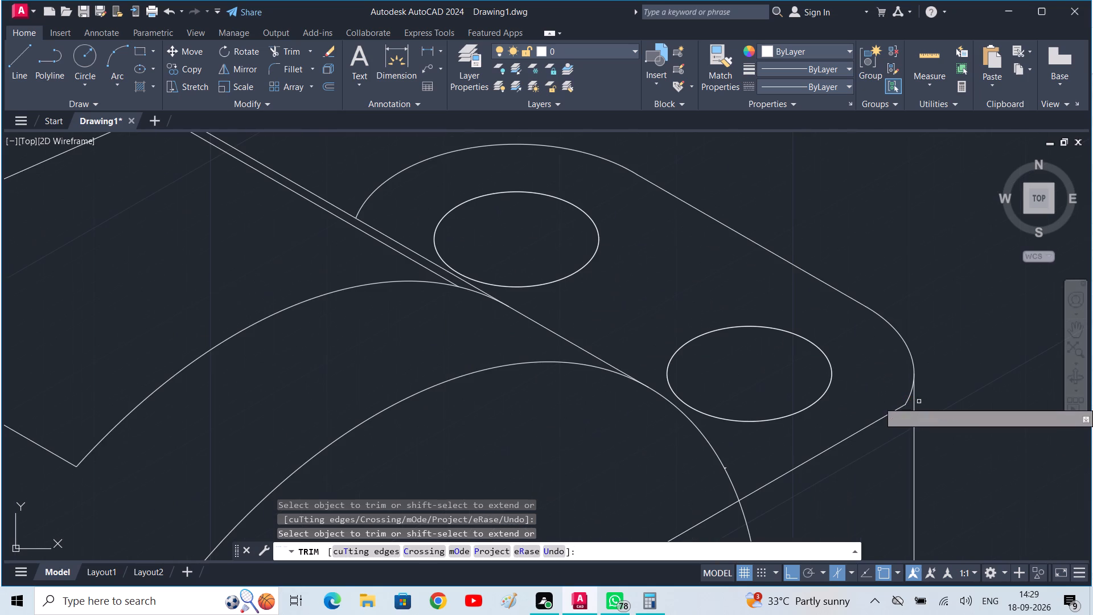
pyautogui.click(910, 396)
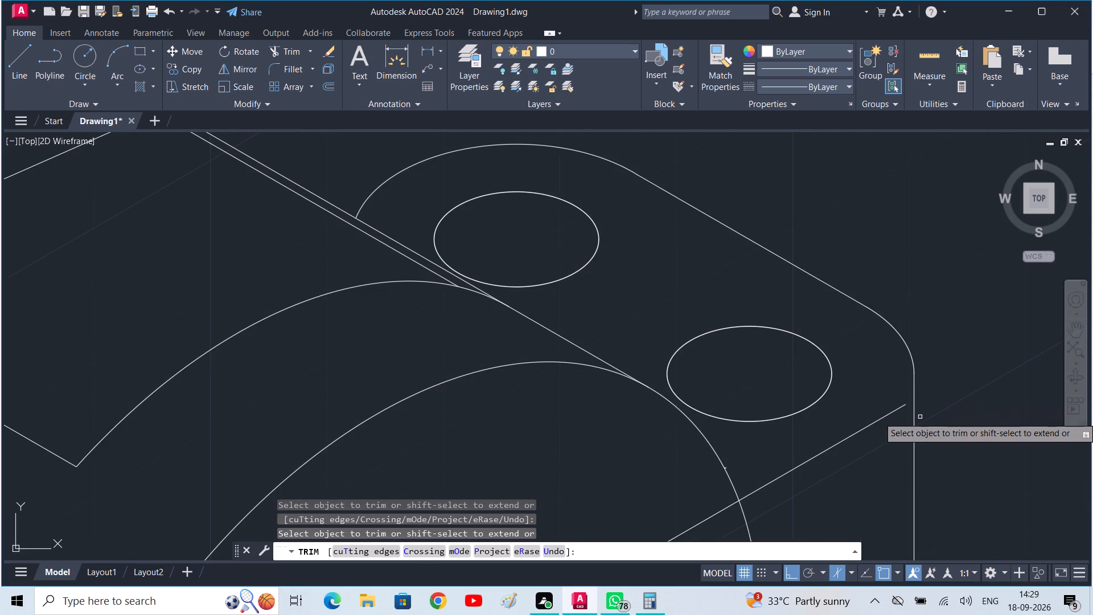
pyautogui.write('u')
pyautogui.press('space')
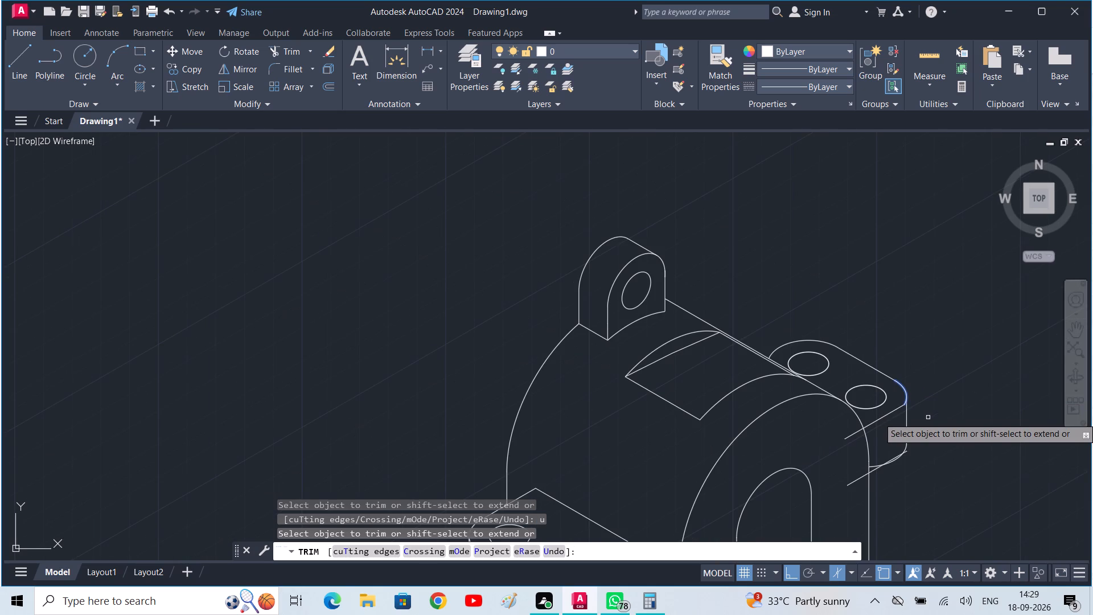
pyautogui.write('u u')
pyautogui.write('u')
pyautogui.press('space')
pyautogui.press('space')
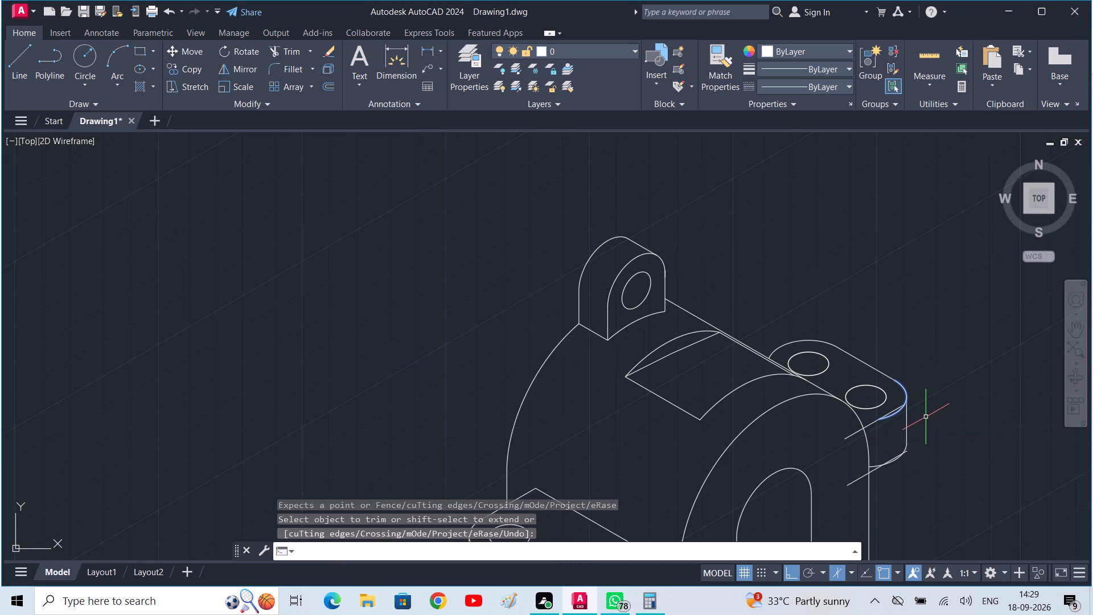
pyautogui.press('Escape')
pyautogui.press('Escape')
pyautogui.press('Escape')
# Delete the upper and lower 30° lines on the far-side projection's front.
pyautogui.click(894, 413)
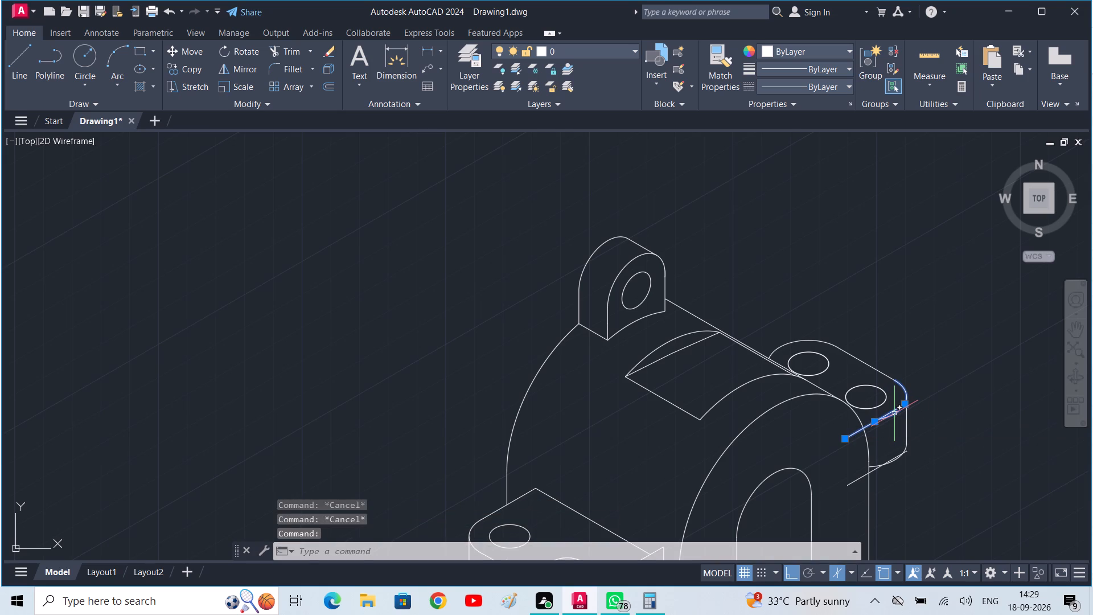
pyautogui.press('Escape')
pyautogui.doubleClick(897, 413)
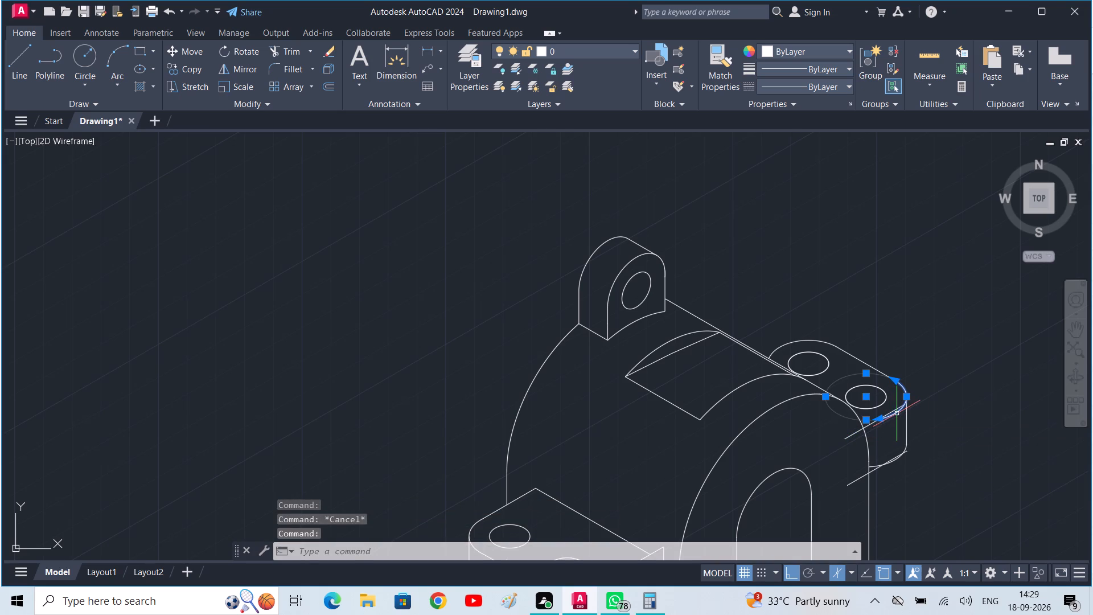
pyautogui.press('Escape')
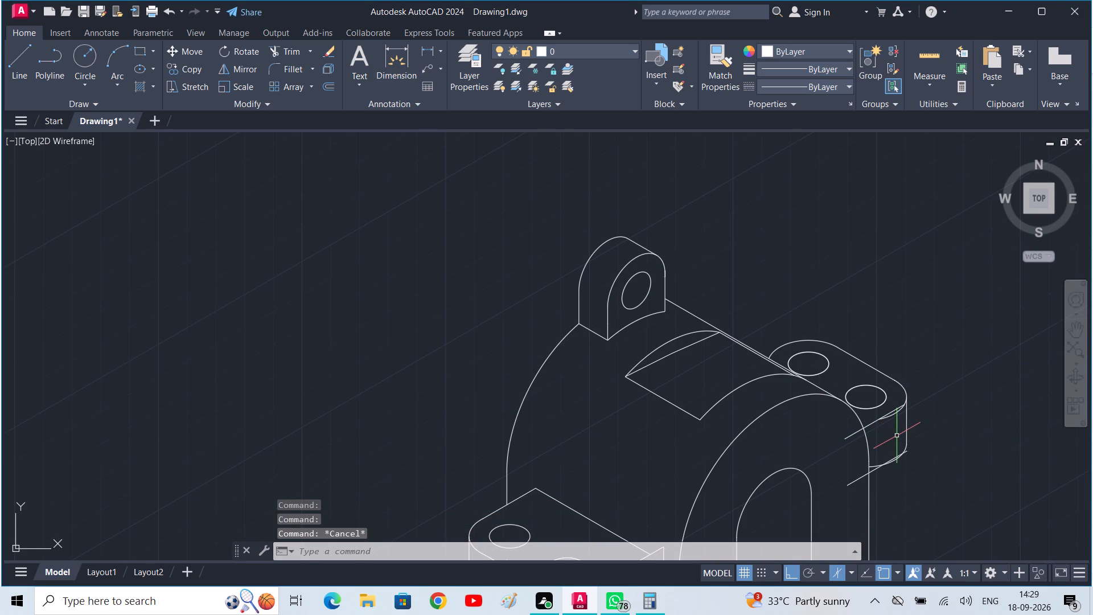
pyautogui.click(876, 422)
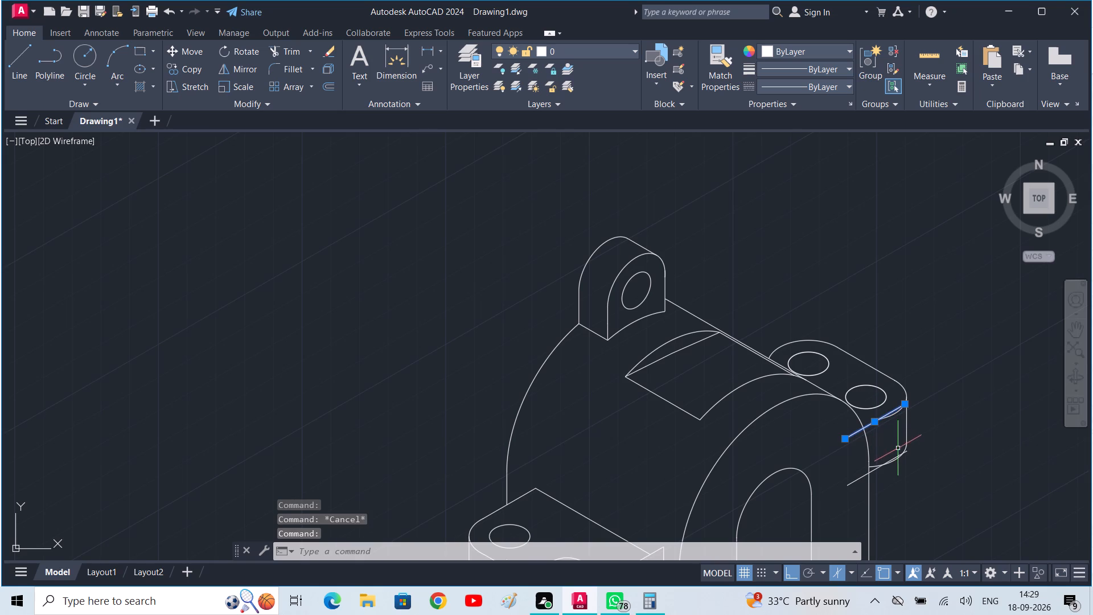
pyautogui.click(866, 476)
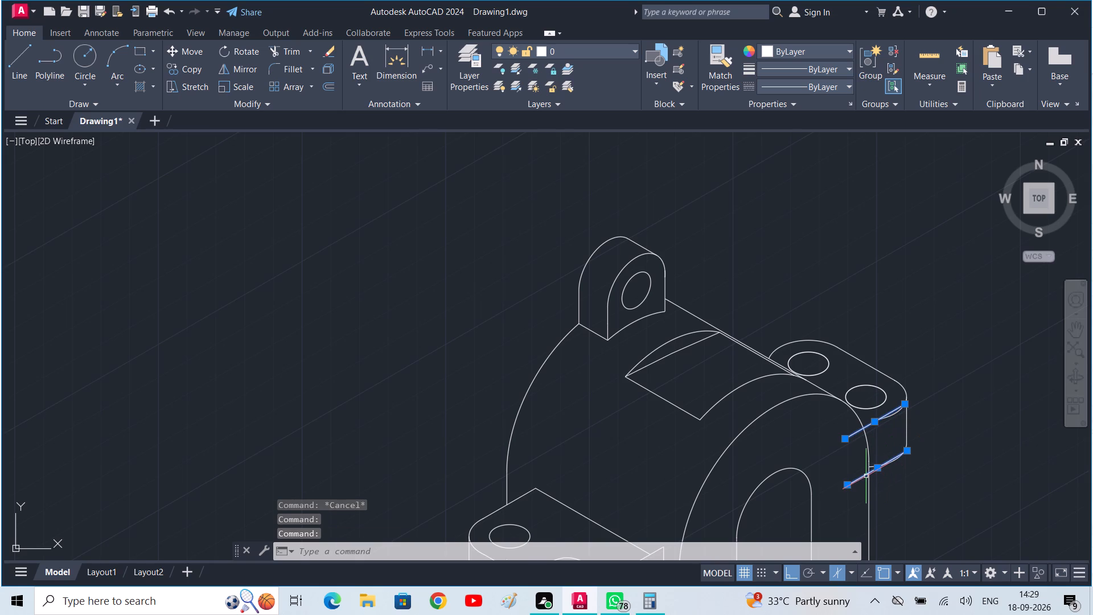
pyautogui.press('Delete')
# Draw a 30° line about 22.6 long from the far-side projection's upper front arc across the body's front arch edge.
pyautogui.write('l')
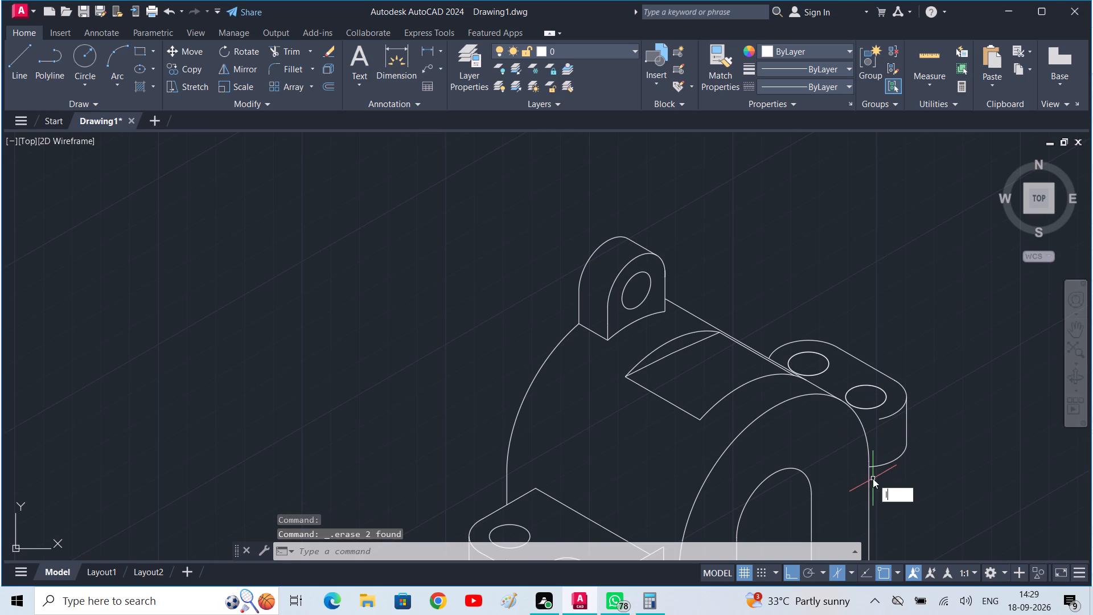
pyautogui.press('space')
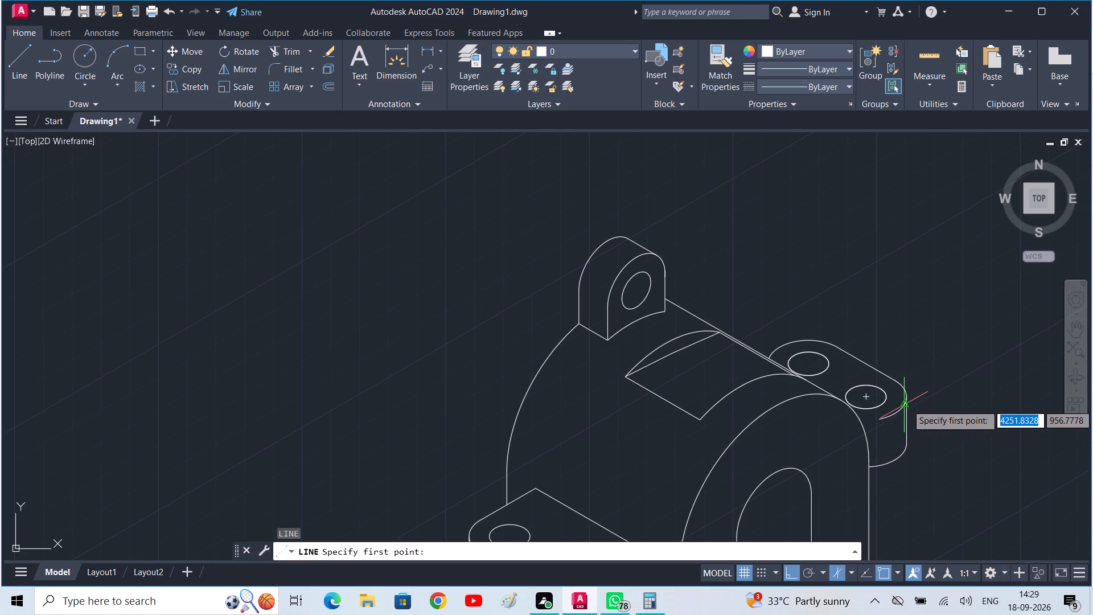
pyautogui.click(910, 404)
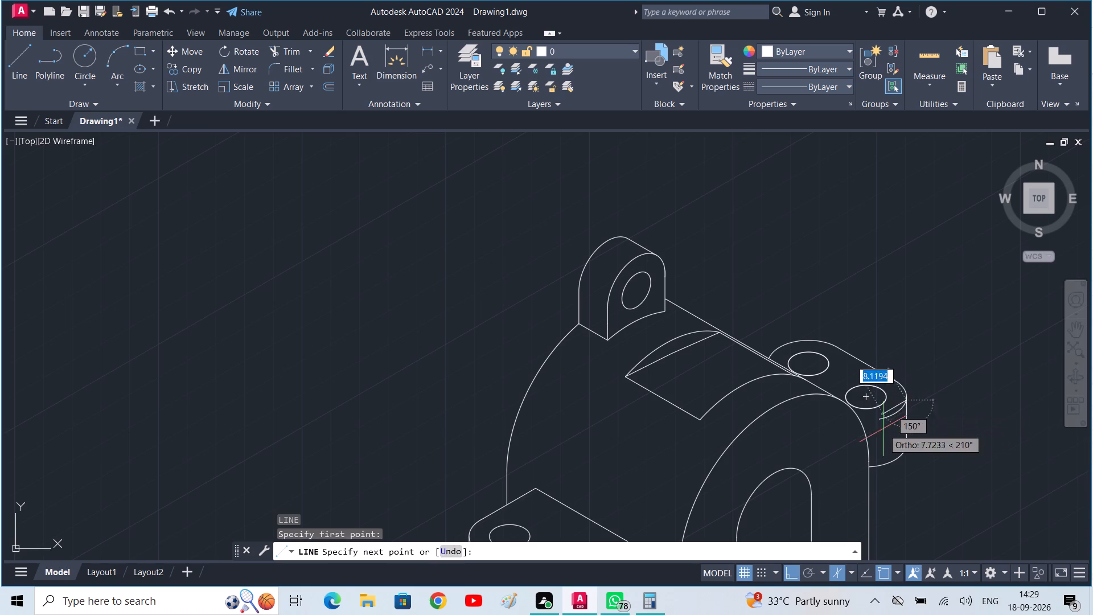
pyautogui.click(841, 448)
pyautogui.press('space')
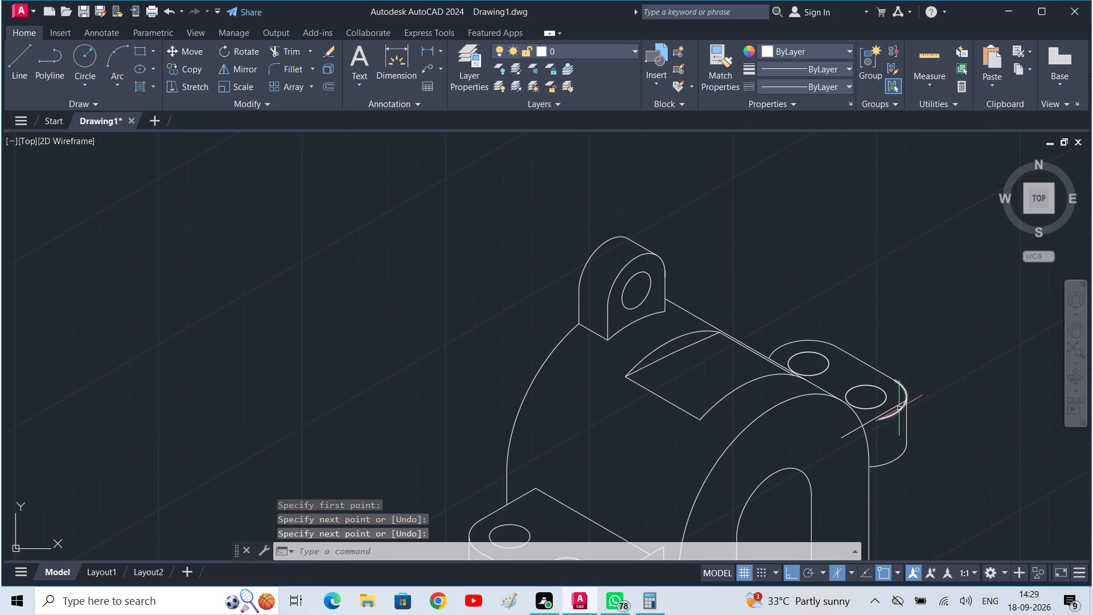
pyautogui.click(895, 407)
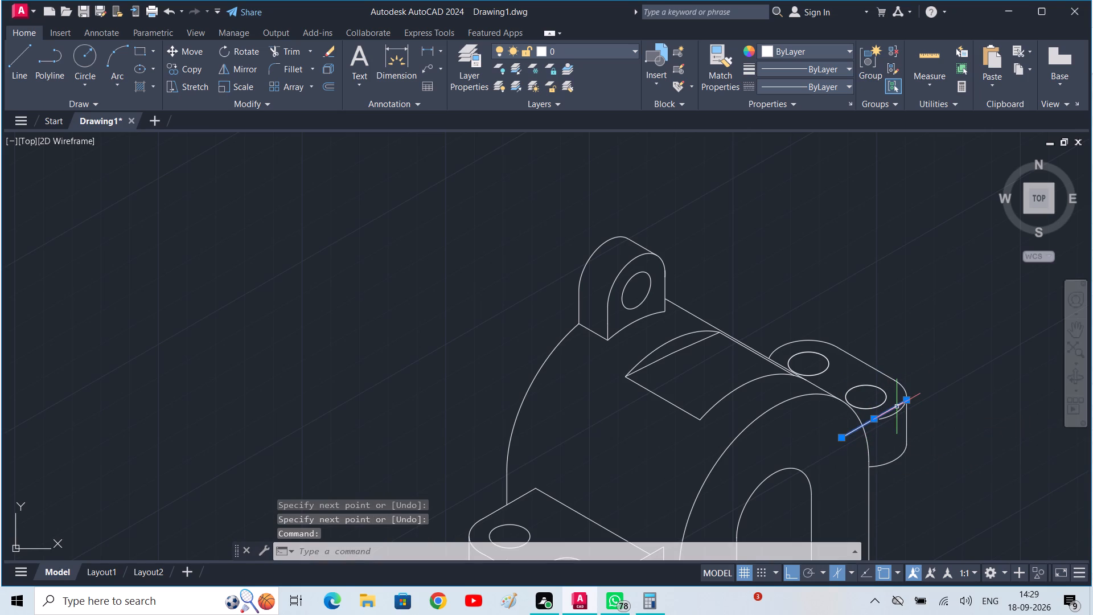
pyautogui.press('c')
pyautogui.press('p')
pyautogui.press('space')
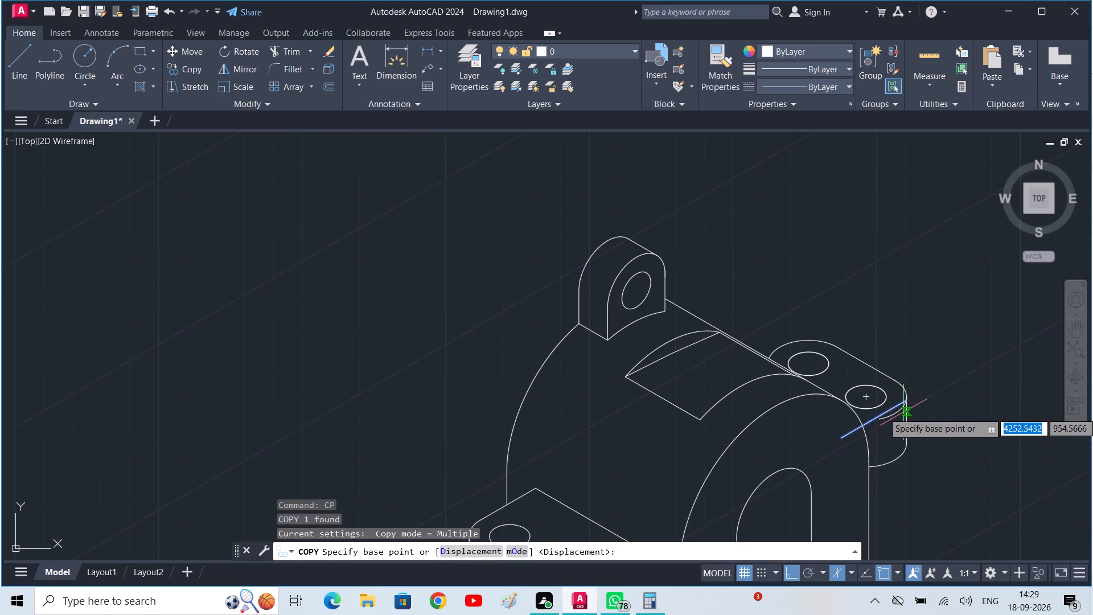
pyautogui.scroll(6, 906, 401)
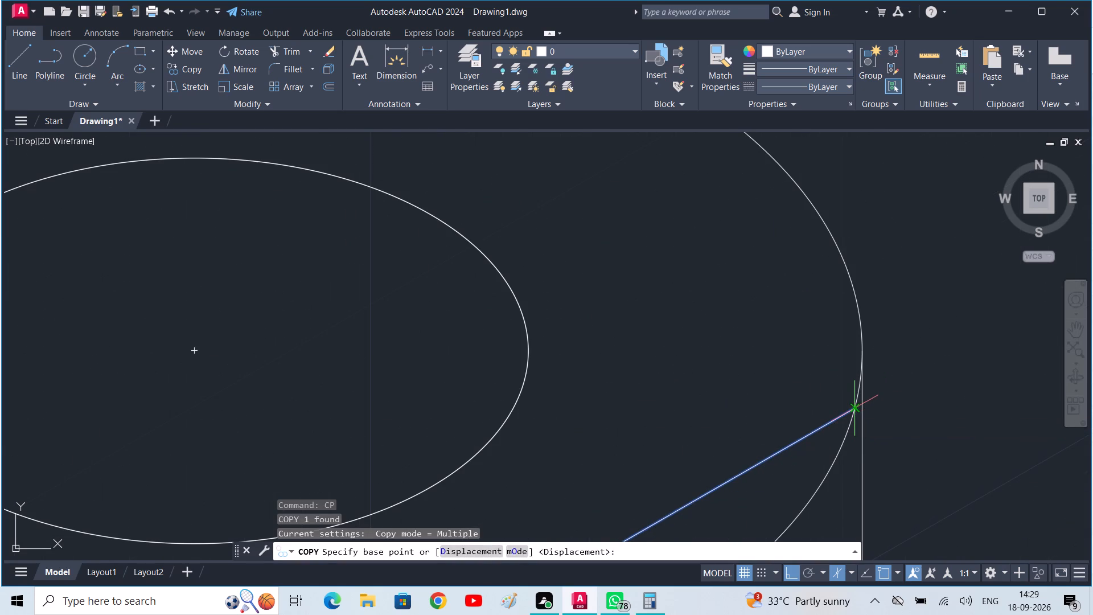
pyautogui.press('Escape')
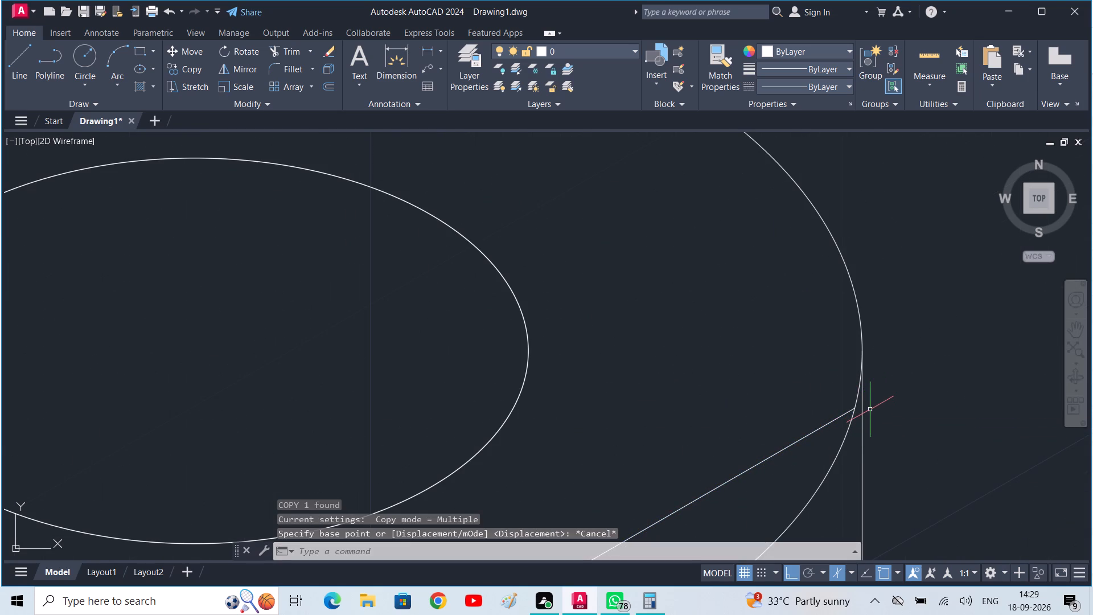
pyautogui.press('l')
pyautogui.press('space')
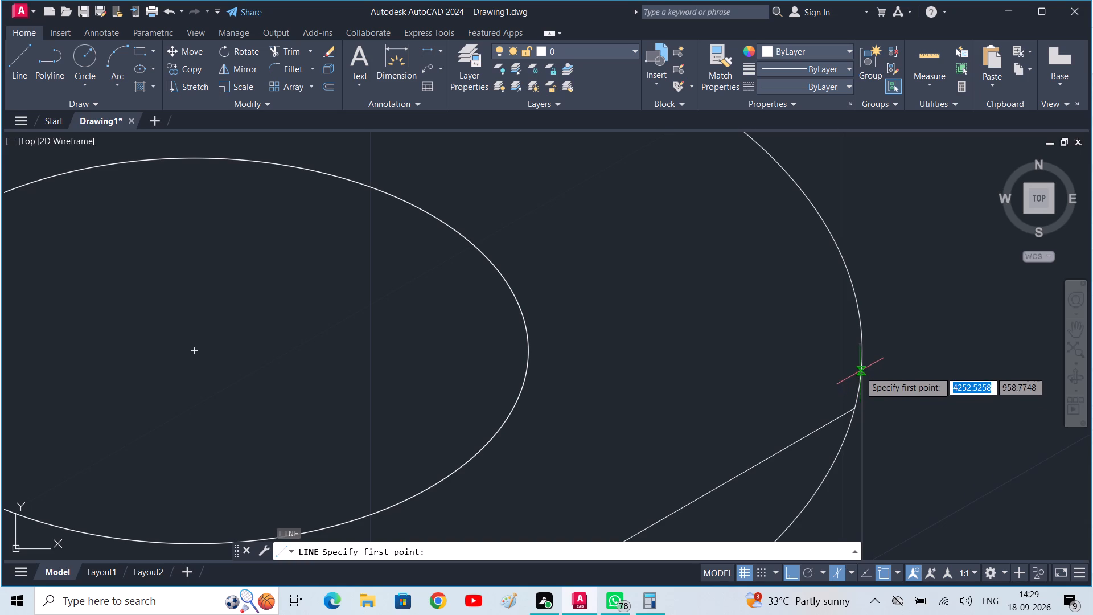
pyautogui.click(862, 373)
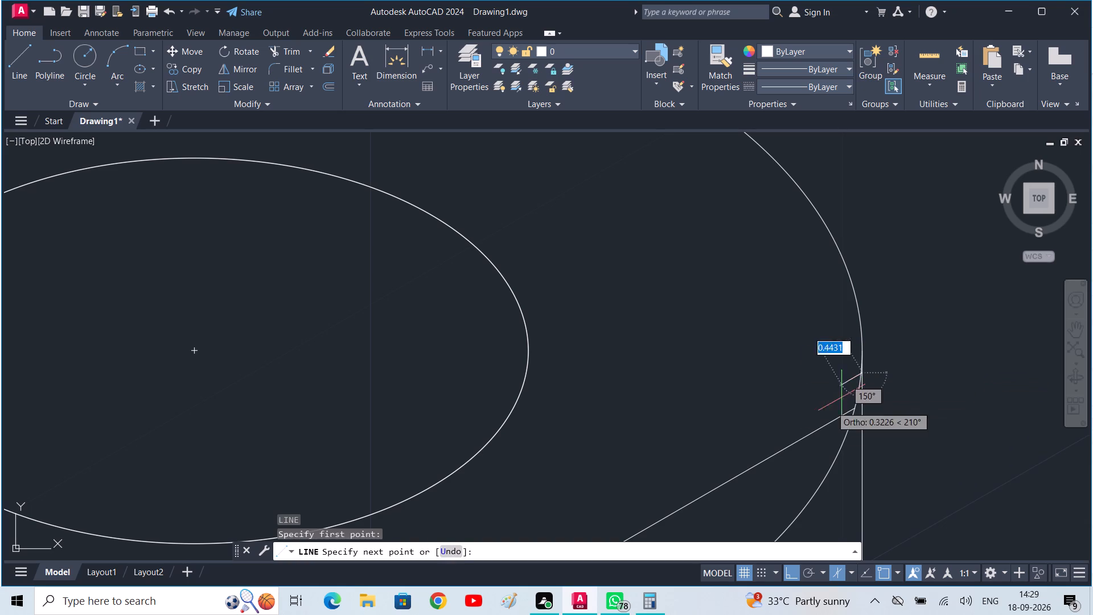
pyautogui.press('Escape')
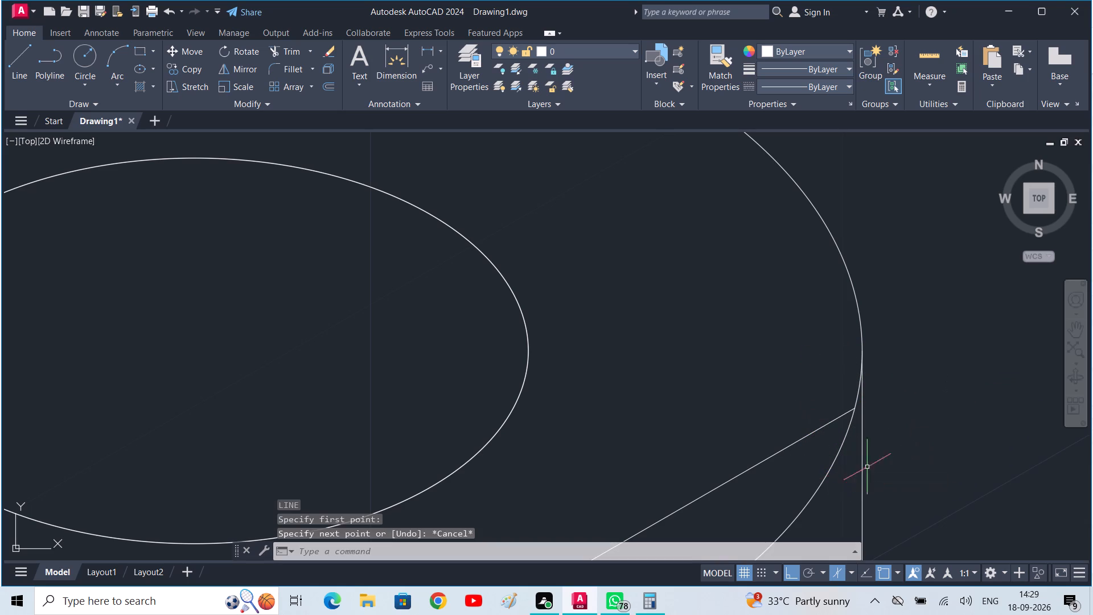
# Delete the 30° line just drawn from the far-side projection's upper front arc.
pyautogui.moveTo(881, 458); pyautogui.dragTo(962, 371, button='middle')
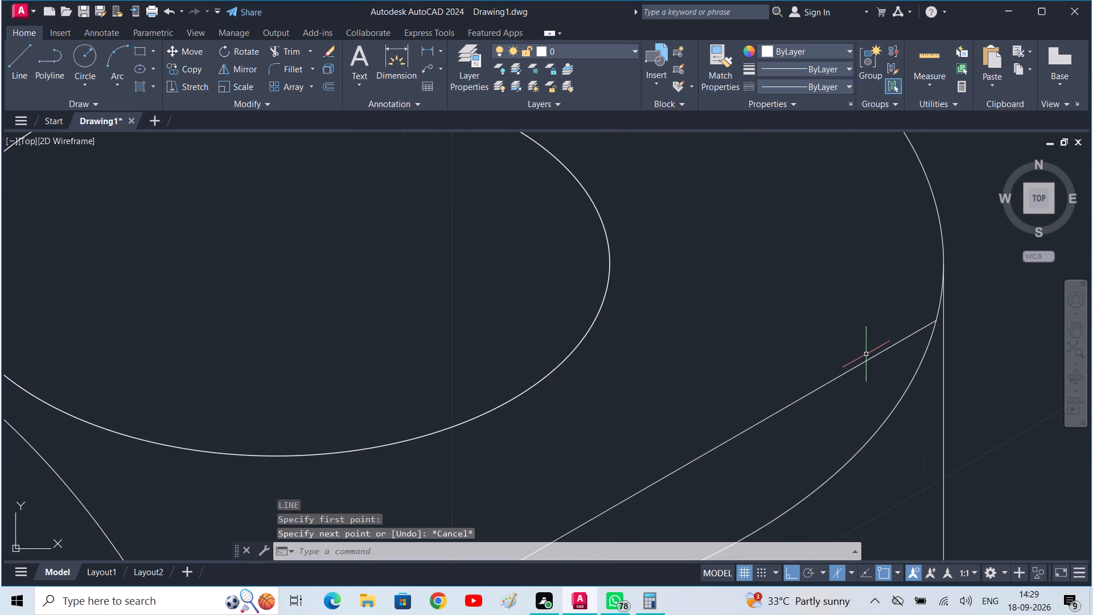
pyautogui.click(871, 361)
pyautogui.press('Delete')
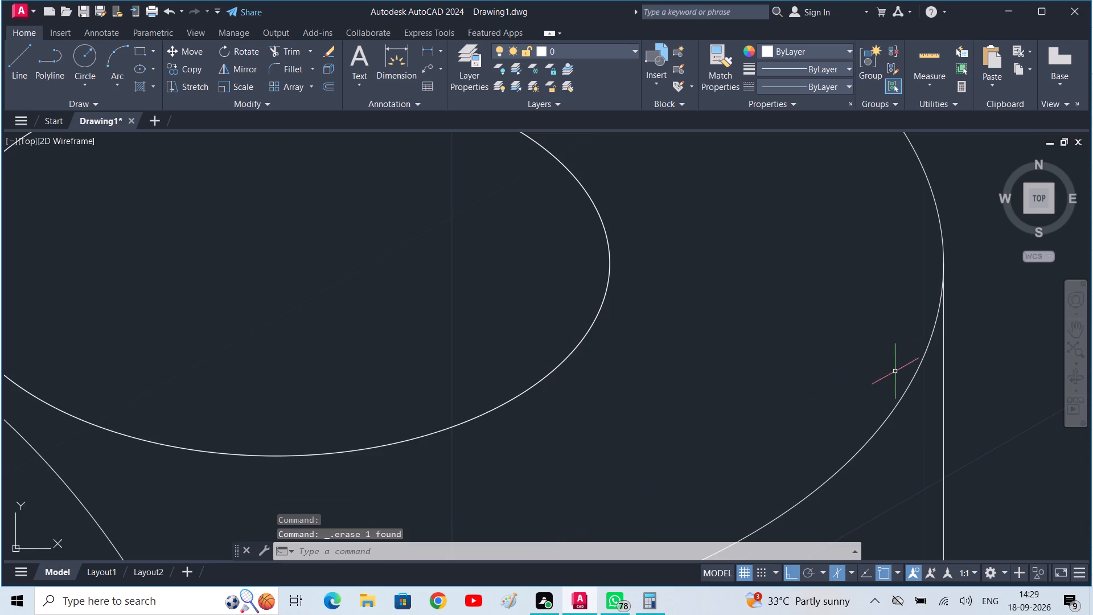
# Draw a 30° line from a lower point on the far-side projection's upper front arc to just past the body's front arch edge.
pyautogui.scroll(-2, 893, 375)
pyautogui.press('l')
pyautogui.press('space')
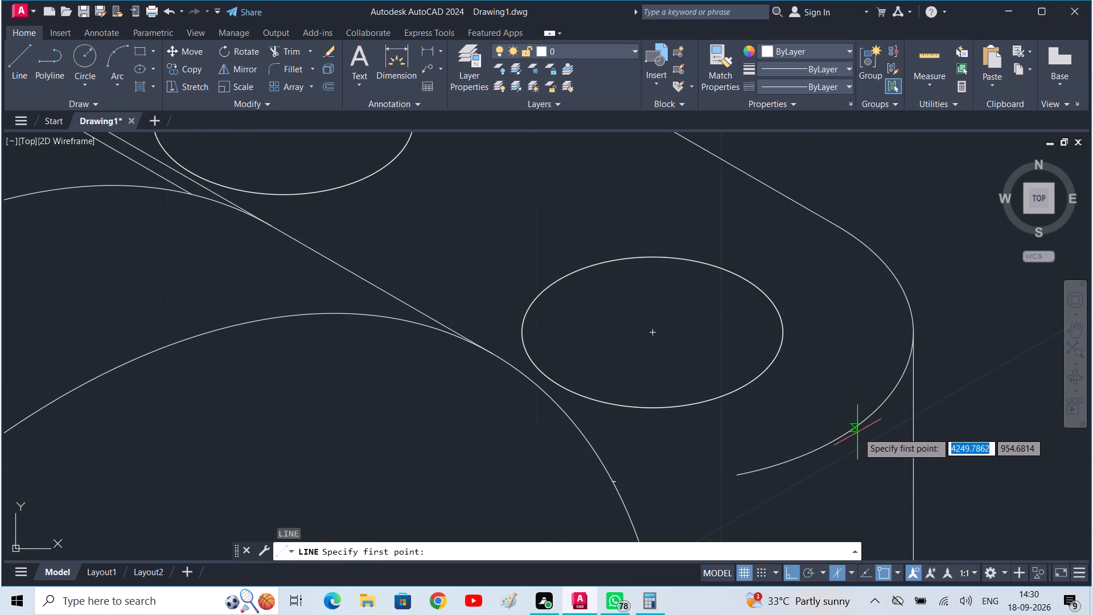
pyautogui.scroll(-1, 858, 432)
pyautogui.moveTo(866, 464); pyautogui.dragTo(1043, 355, button='middle')
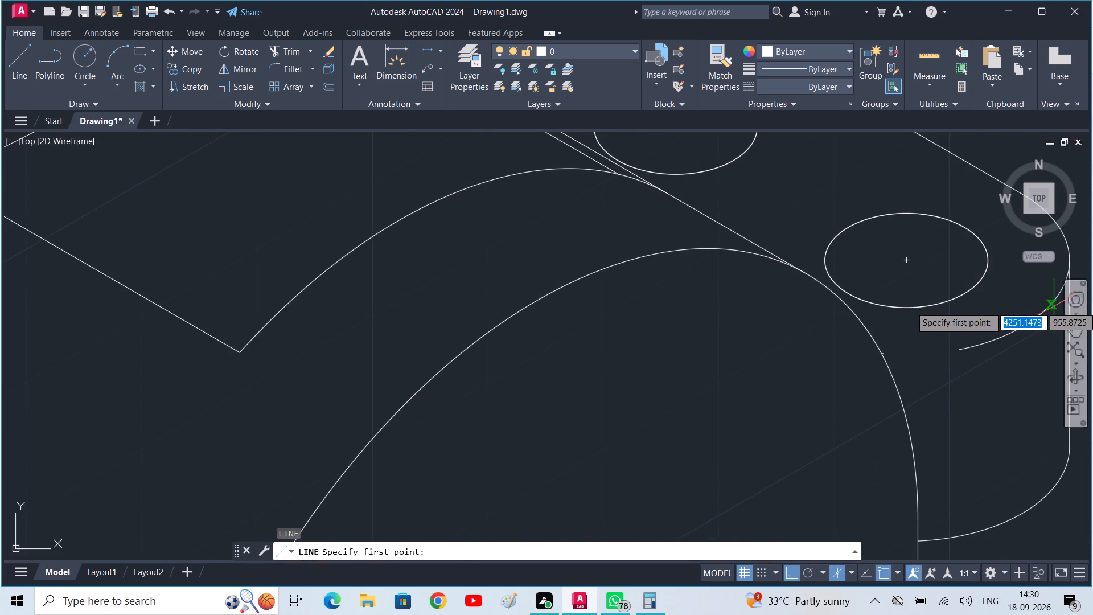
pyautogui.click(1051, 306)
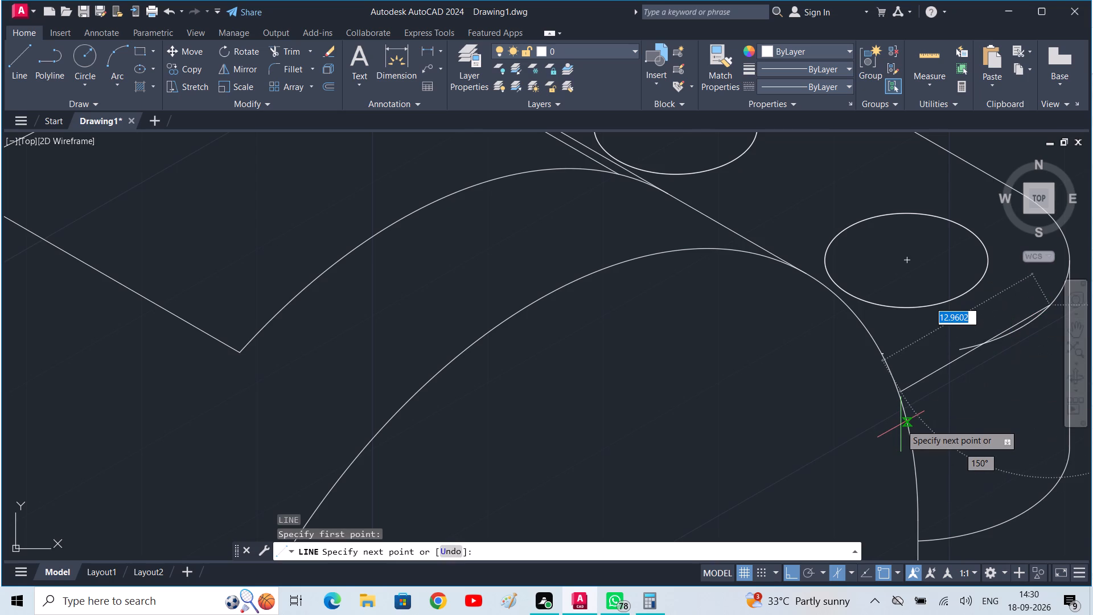
pyautogui.click(884, 494)
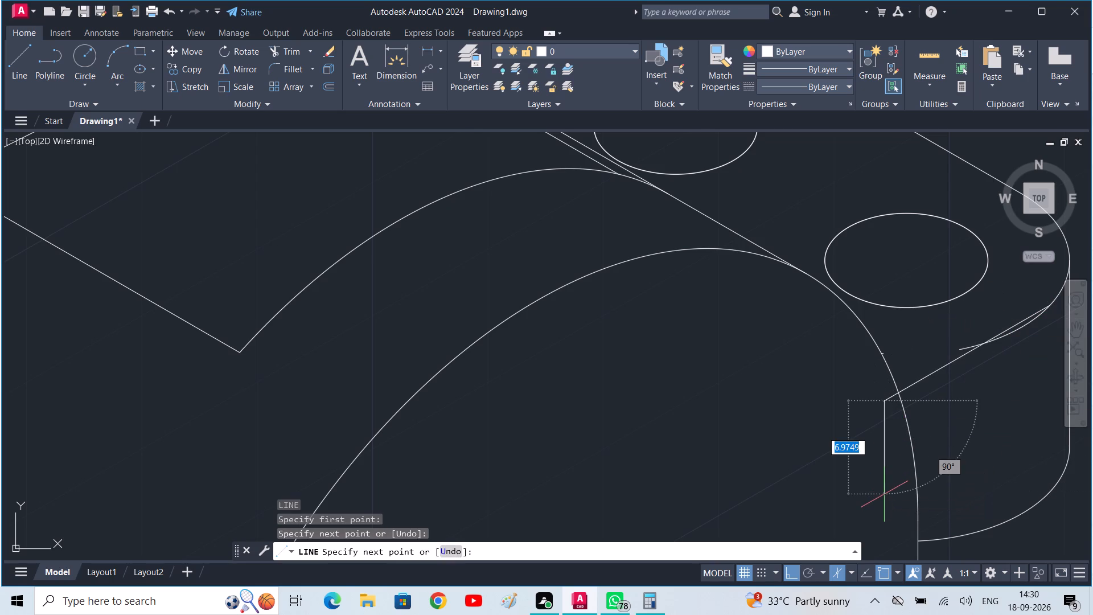
pyautogui.press('space')
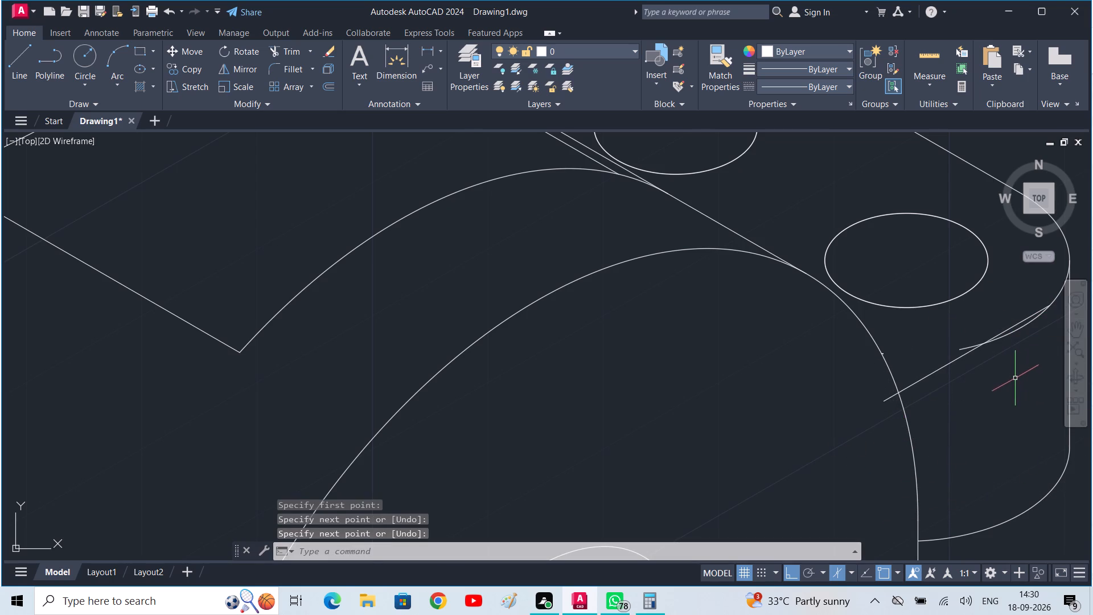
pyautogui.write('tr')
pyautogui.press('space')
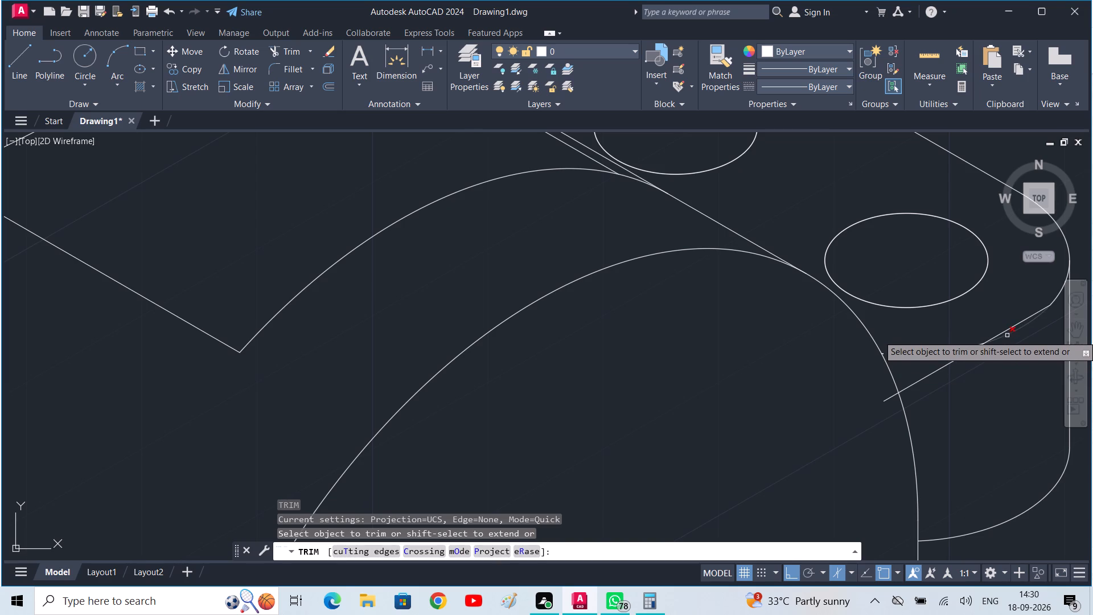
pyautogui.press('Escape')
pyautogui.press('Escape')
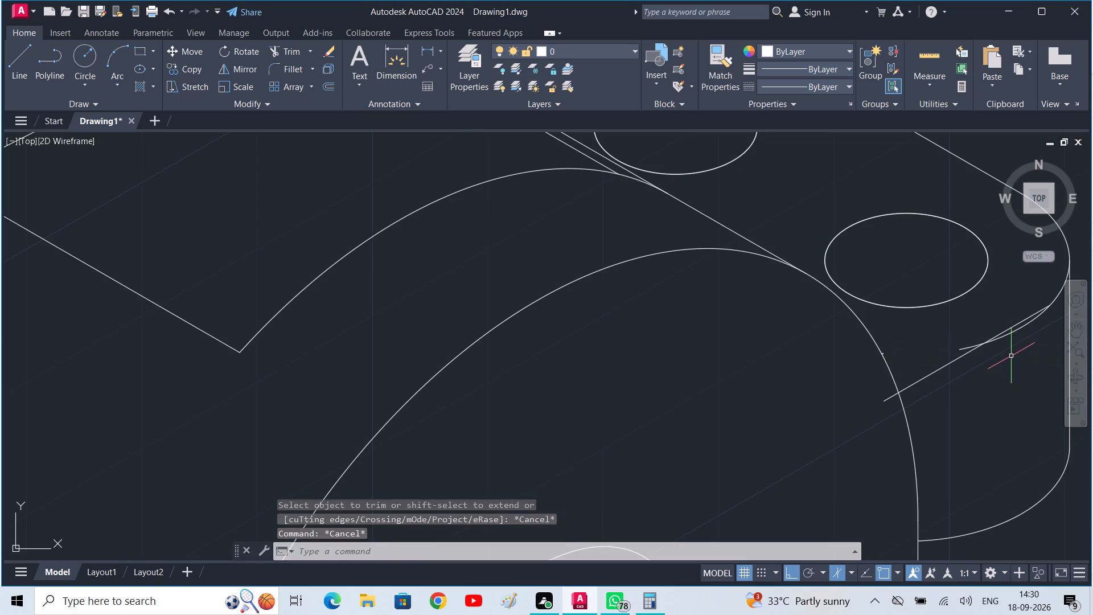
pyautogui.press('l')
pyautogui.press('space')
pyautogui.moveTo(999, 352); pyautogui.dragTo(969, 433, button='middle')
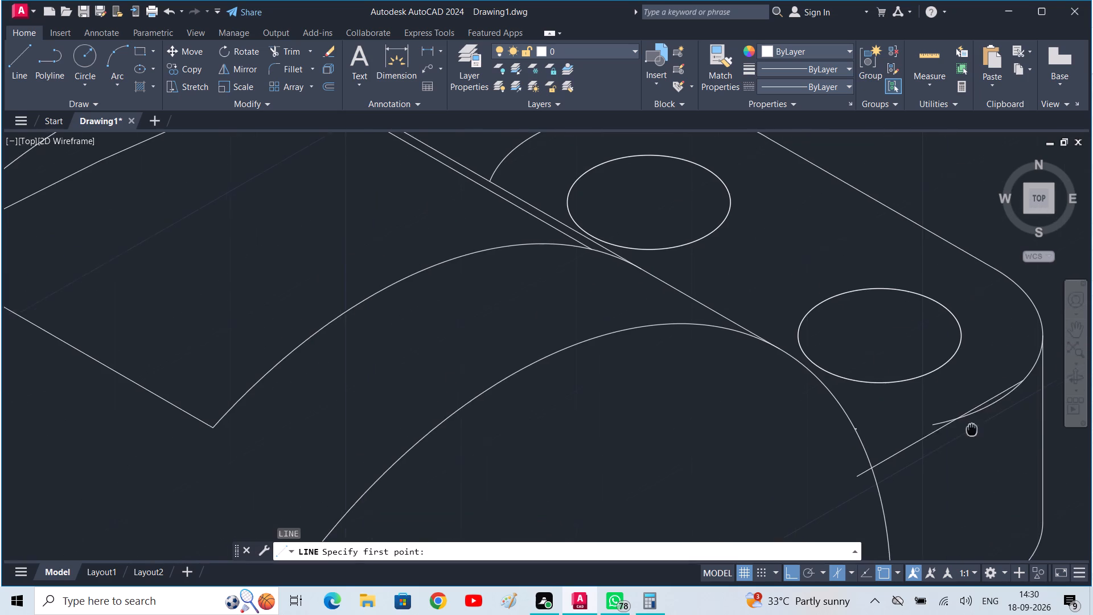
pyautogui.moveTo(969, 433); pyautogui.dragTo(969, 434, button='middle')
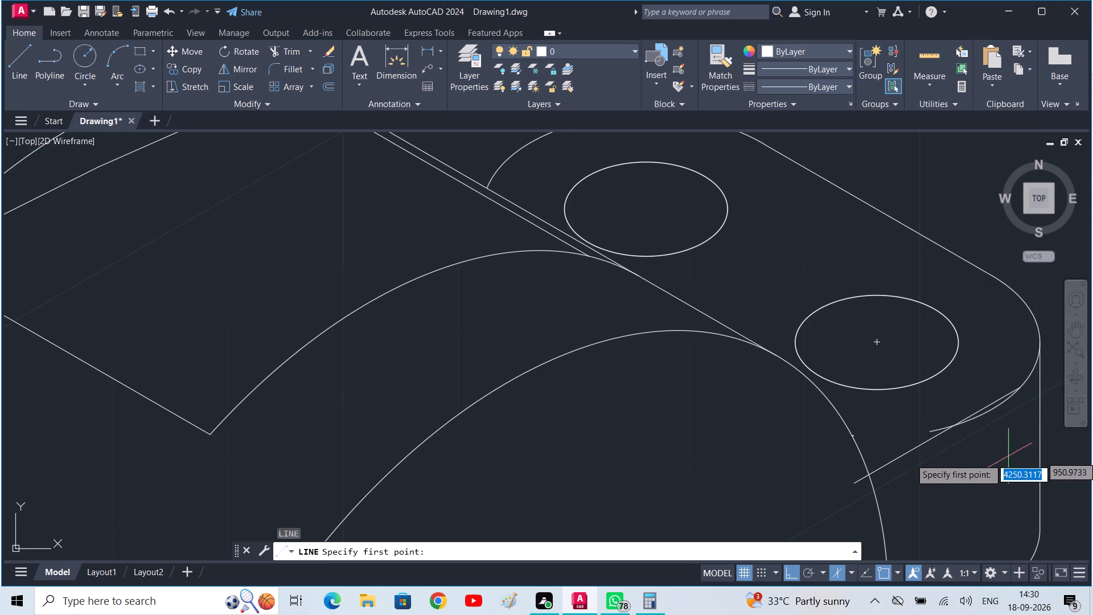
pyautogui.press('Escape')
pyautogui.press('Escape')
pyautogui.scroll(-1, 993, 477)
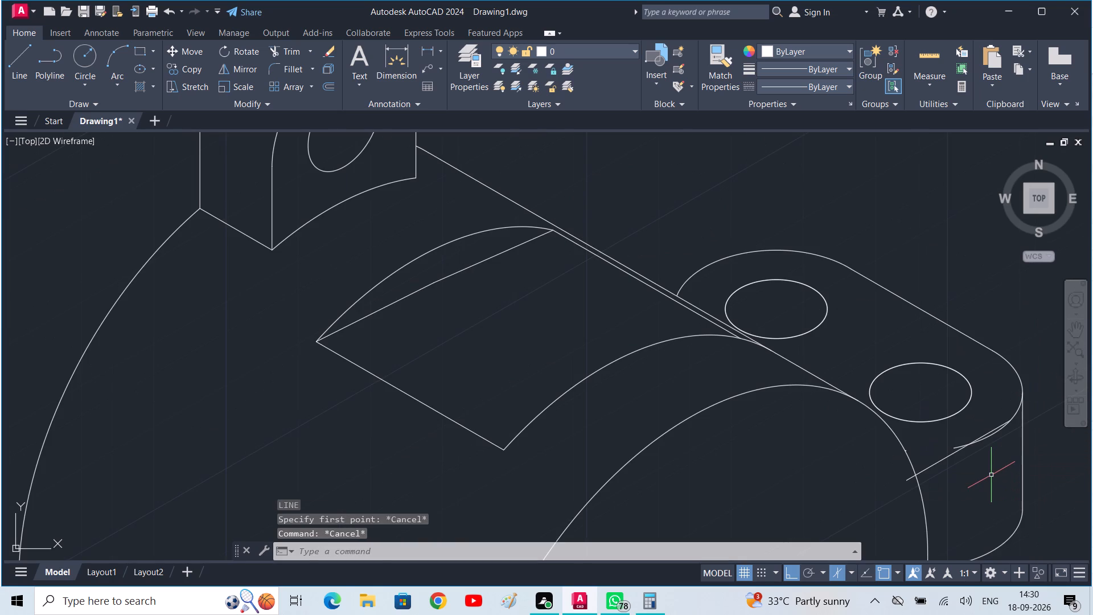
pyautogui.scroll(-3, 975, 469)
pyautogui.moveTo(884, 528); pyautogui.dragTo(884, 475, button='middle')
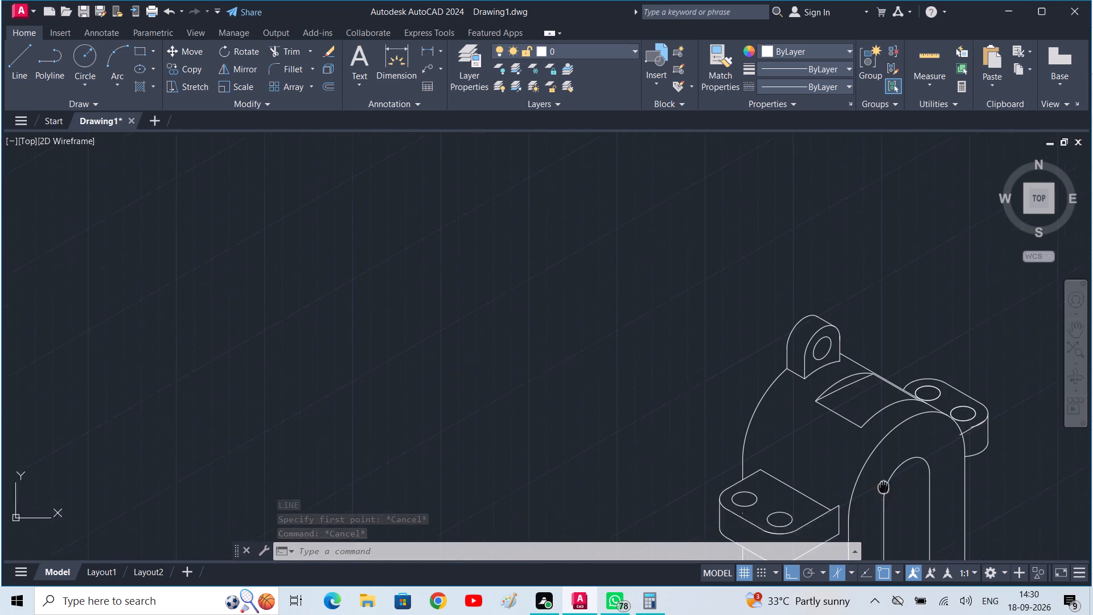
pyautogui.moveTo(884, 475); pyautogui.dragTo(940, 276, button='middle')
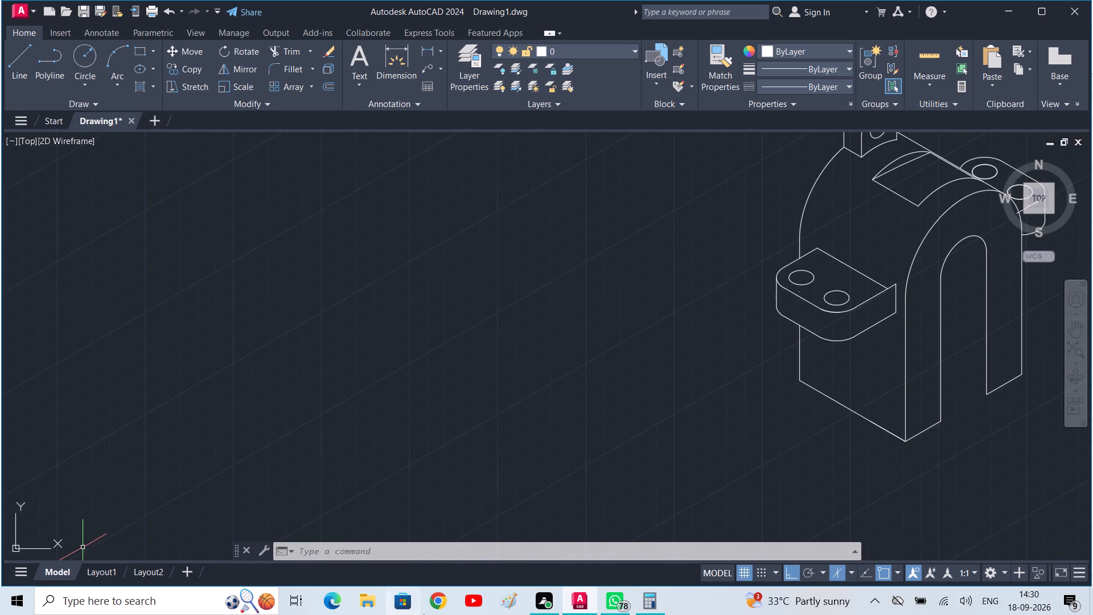
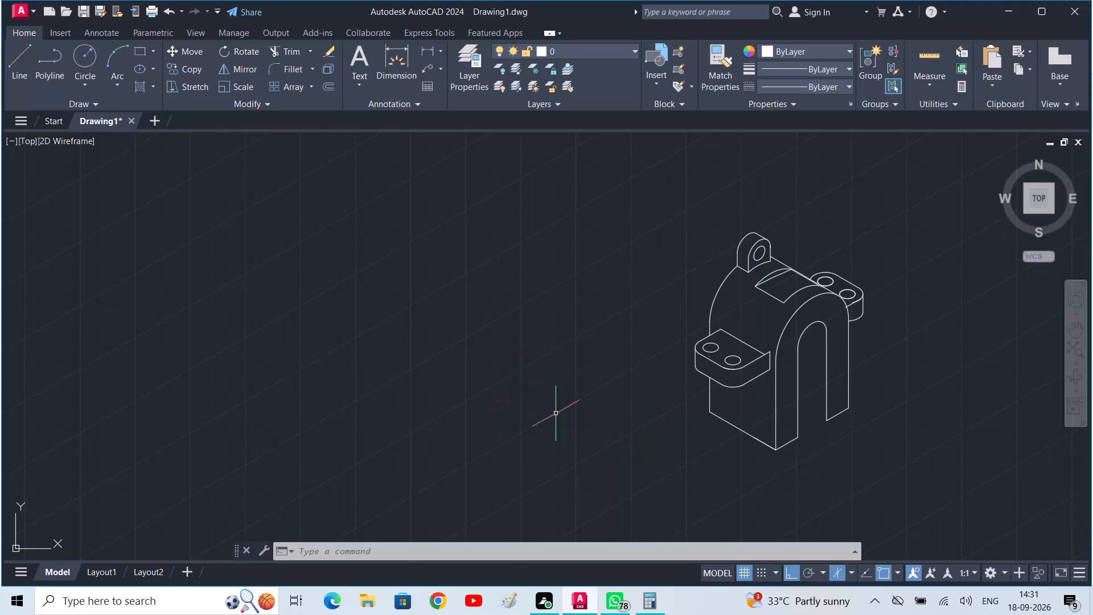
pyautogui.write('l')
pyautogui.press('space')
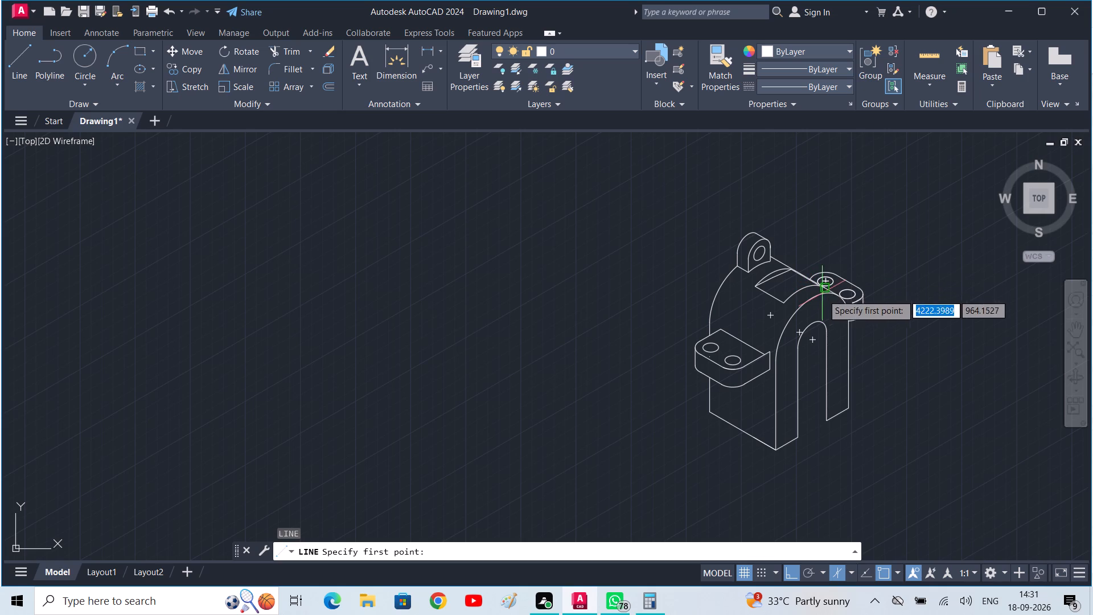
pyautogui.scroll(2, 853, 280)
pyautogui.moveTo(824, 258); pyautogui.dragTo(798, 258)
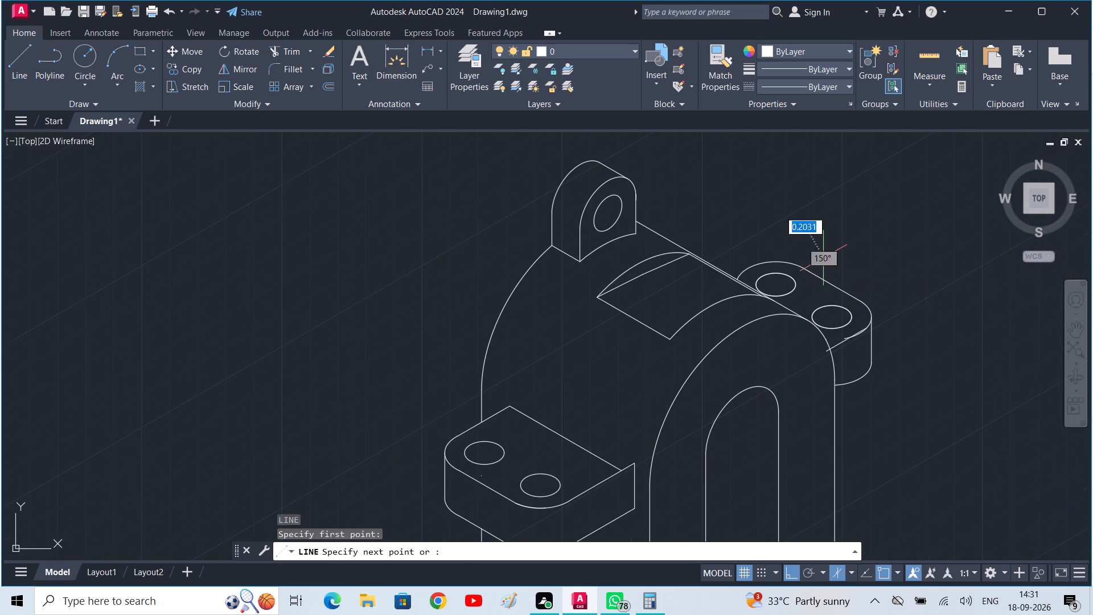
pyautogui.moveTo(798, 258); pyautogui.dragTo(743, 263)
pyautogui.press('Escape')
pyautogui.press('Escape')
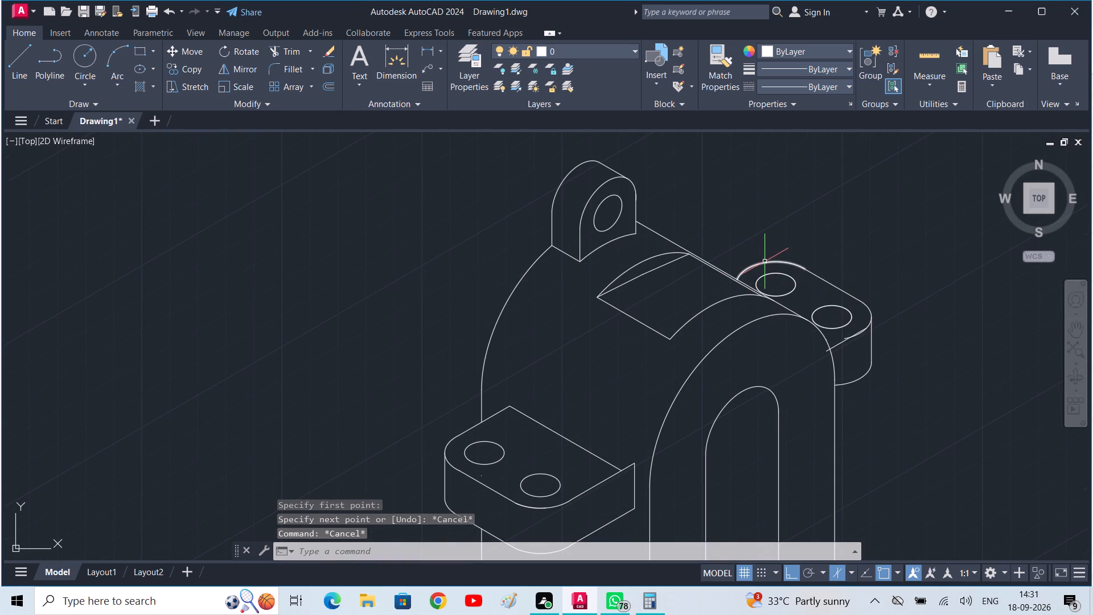
# Move the rear two-hole lug 10 units outward from the arched body along the 30° isometric axis.
pyautogui.write('m')
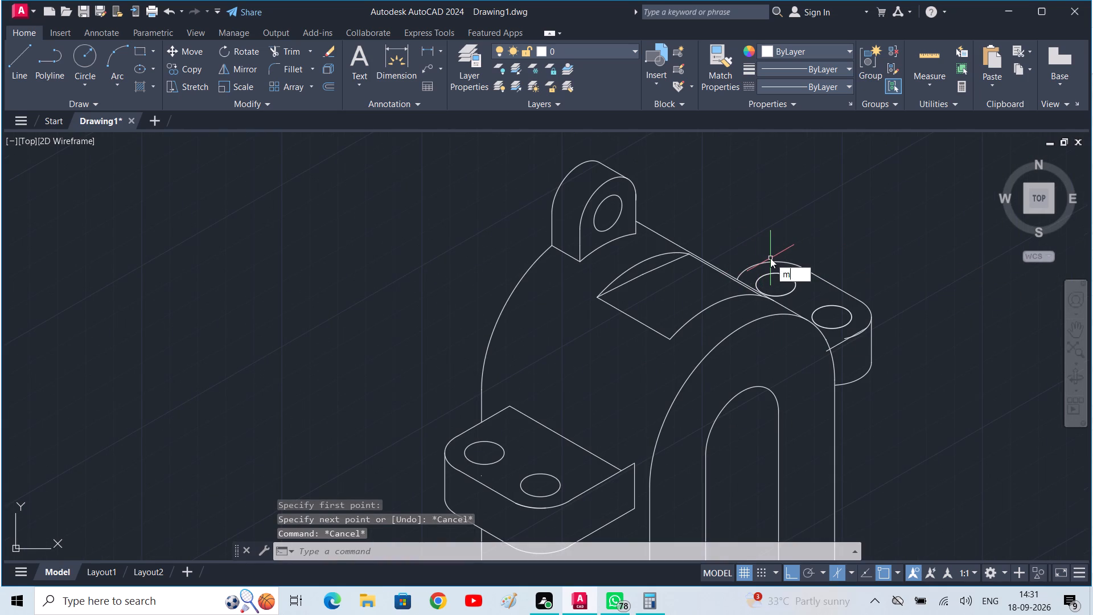
pyautogui.press('space')
pyautogui.moveTo(776, 251); pyautogui.dragTo(787, 305)
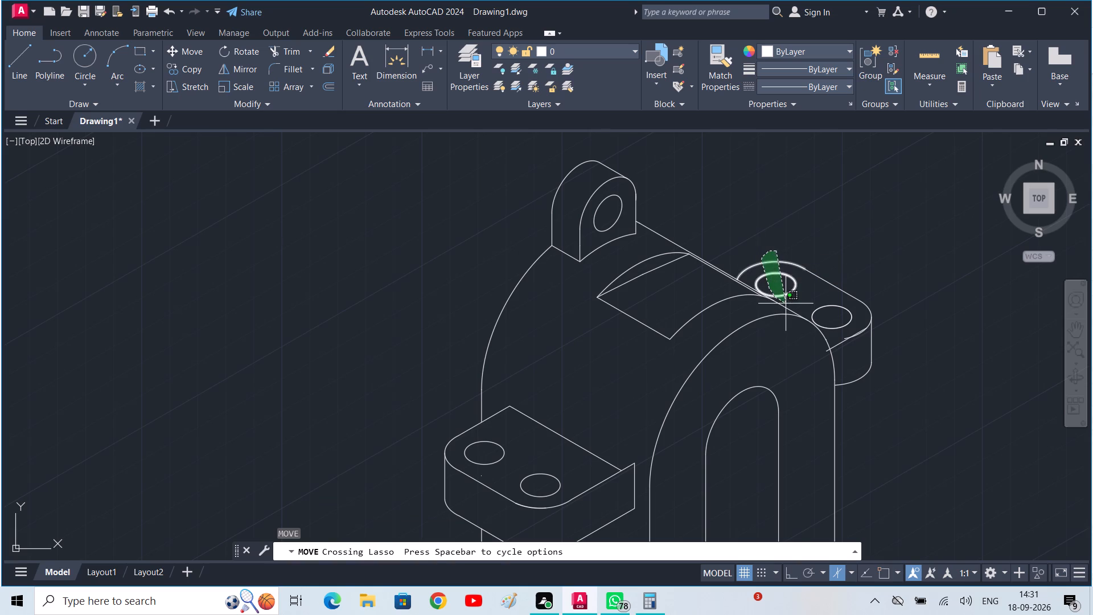
pyautogui.moveTo(787, 305); pyautogui.dragTo(860, 343)
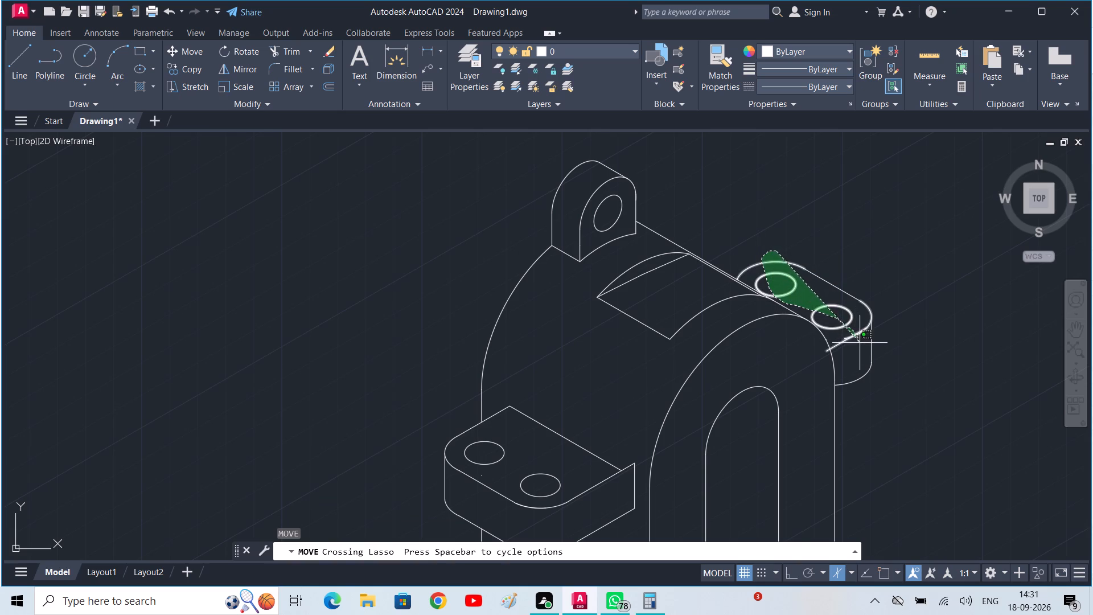
pyautogui.moveTo(860, 343); pyautogui.dragTo(890, 327)
pyautogui.click(841, 292)
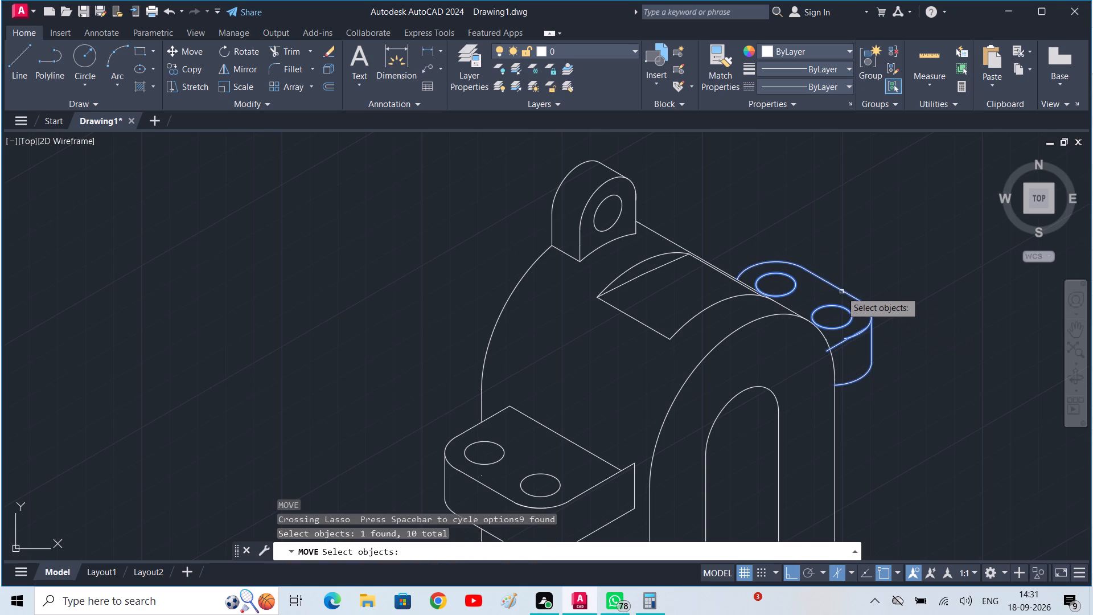
pyautogui.press('space')
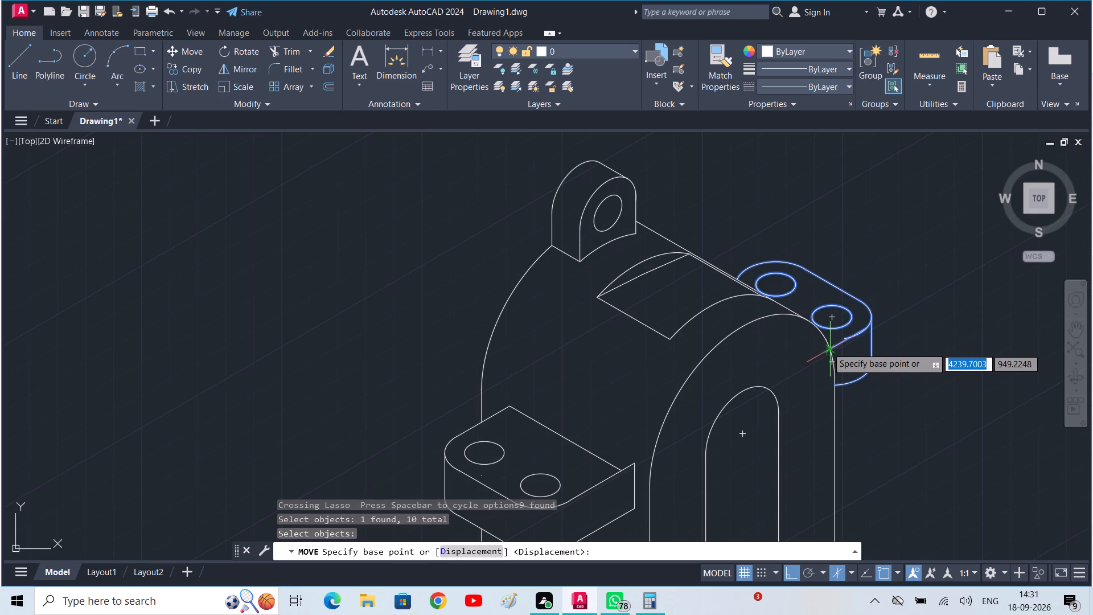
pyautogui.click(741, 281)
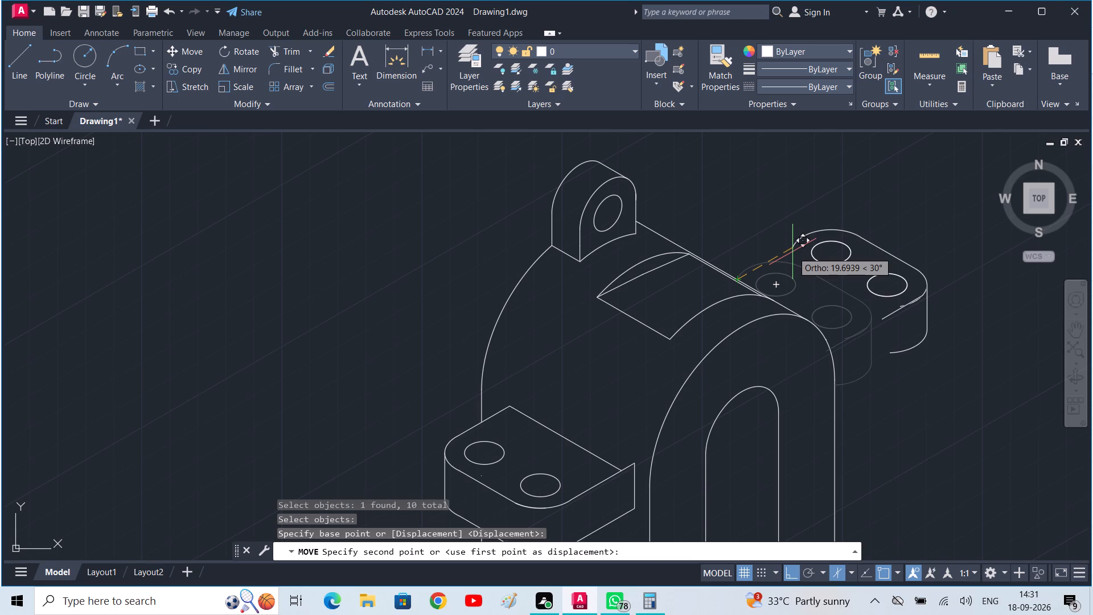
pyautogui.write('10')
pyautogui.press('Return')
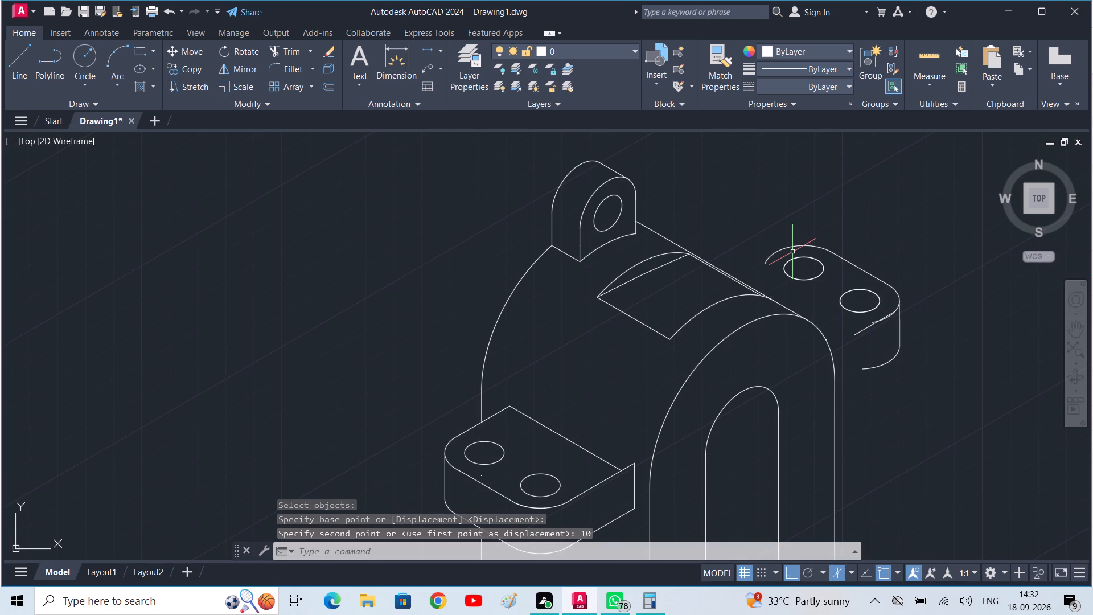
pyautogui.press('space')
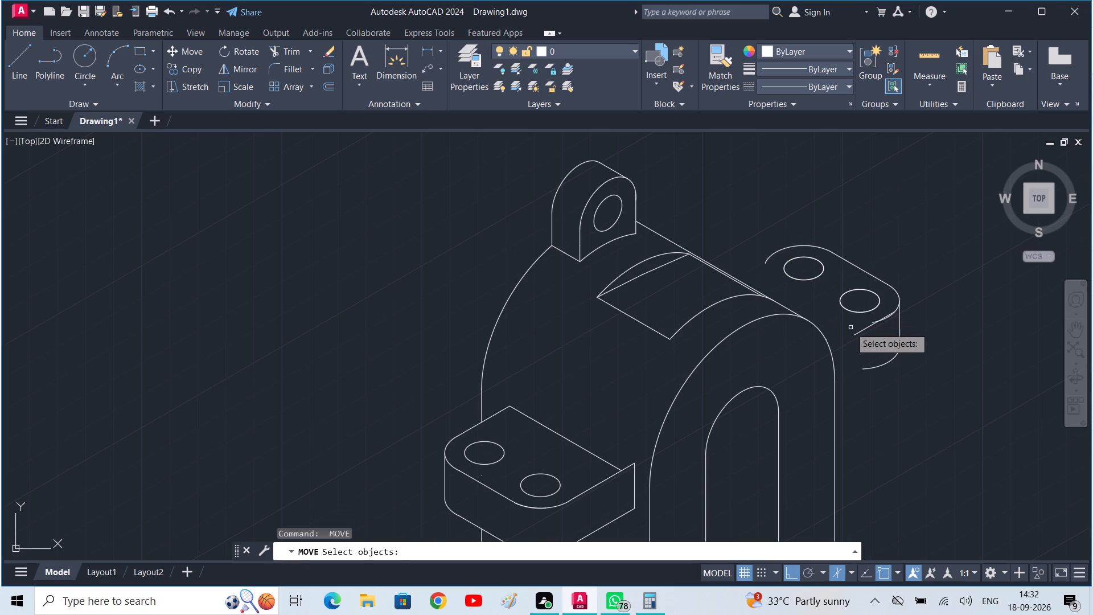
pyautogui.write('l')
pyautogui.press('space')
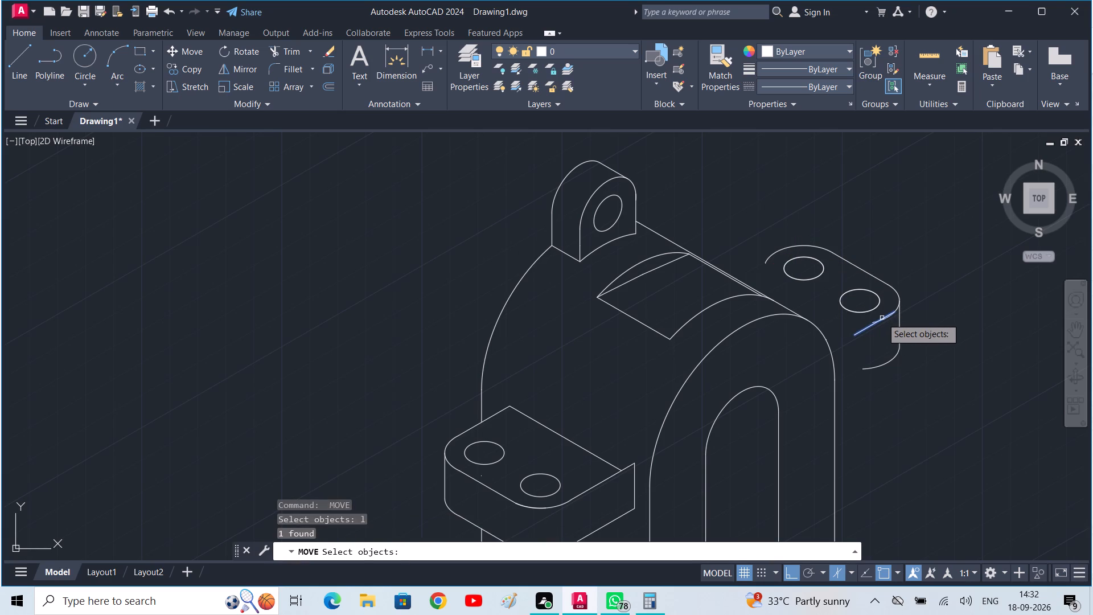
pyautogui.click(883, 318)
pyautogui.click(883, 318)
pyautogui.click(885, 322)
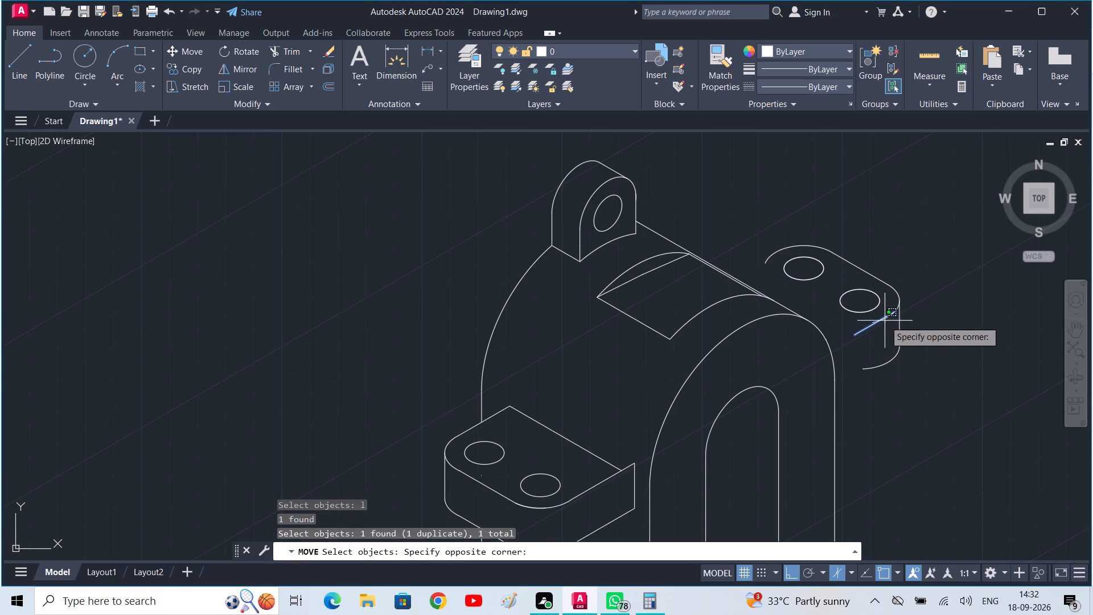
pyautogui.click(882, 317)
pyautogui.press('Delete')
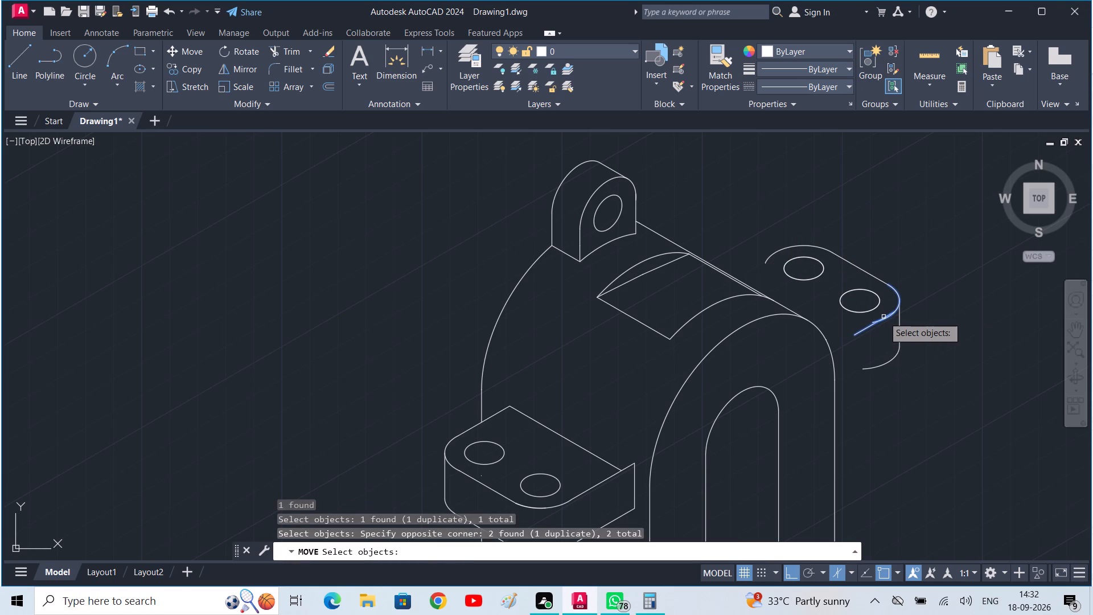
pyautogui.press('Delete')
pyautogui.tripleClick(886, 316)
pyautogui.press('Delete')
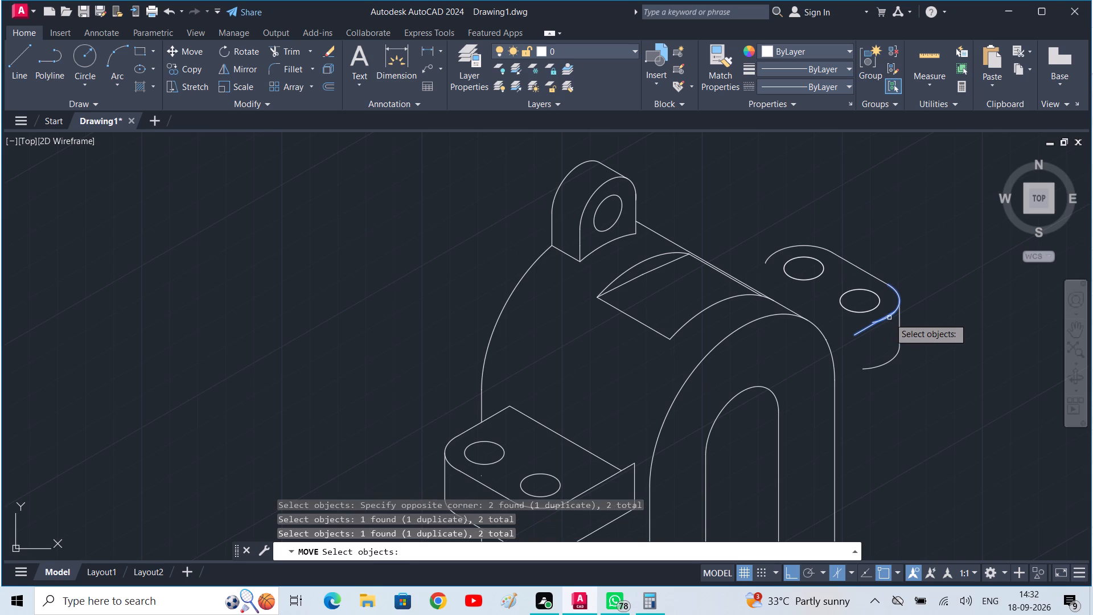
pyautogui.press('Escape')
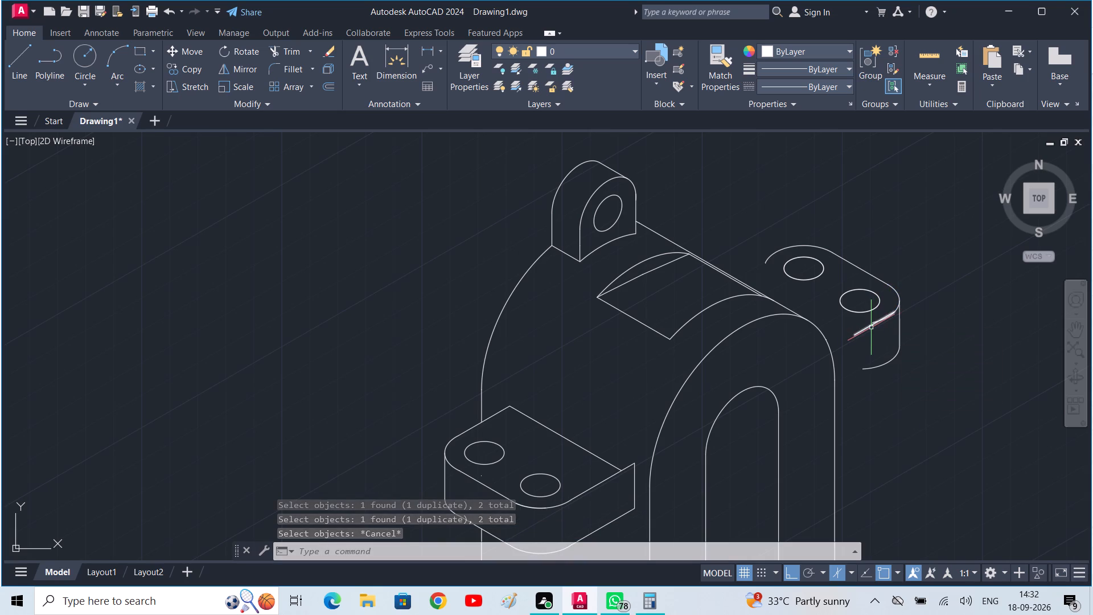
# Erase the short slanted line on the top front edge of the rear lug.
pyautogui.click(871, 327)
pyautogui.press('Delete')
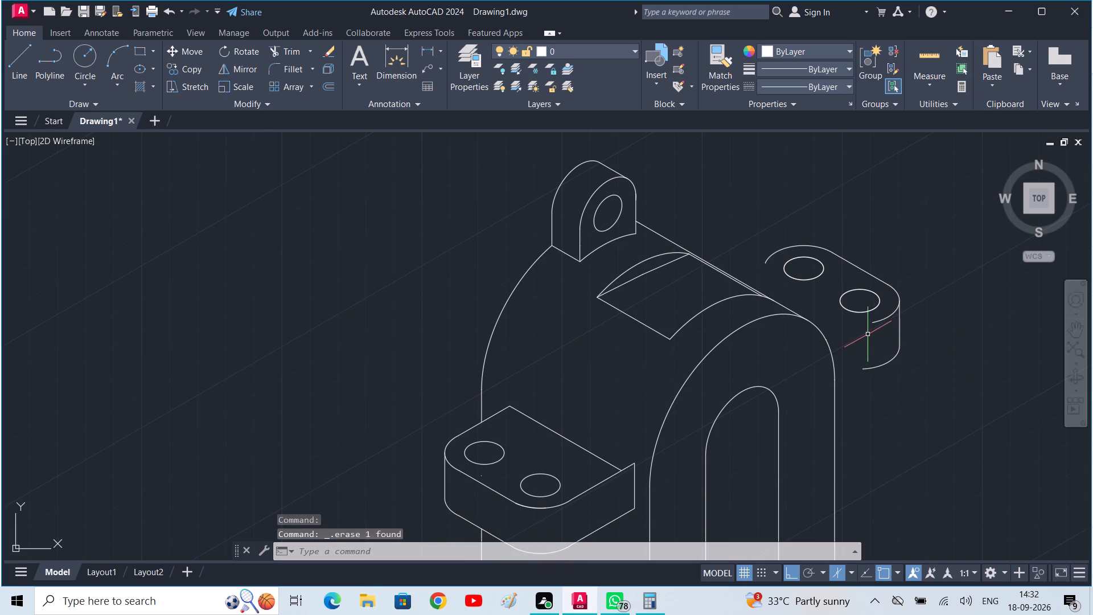
# Draw a line about 31 units long at 210° from the rear lug's upper rounded corner past the arch's outer edge.
pyautogui.write('l')
pyautogui.press('space')
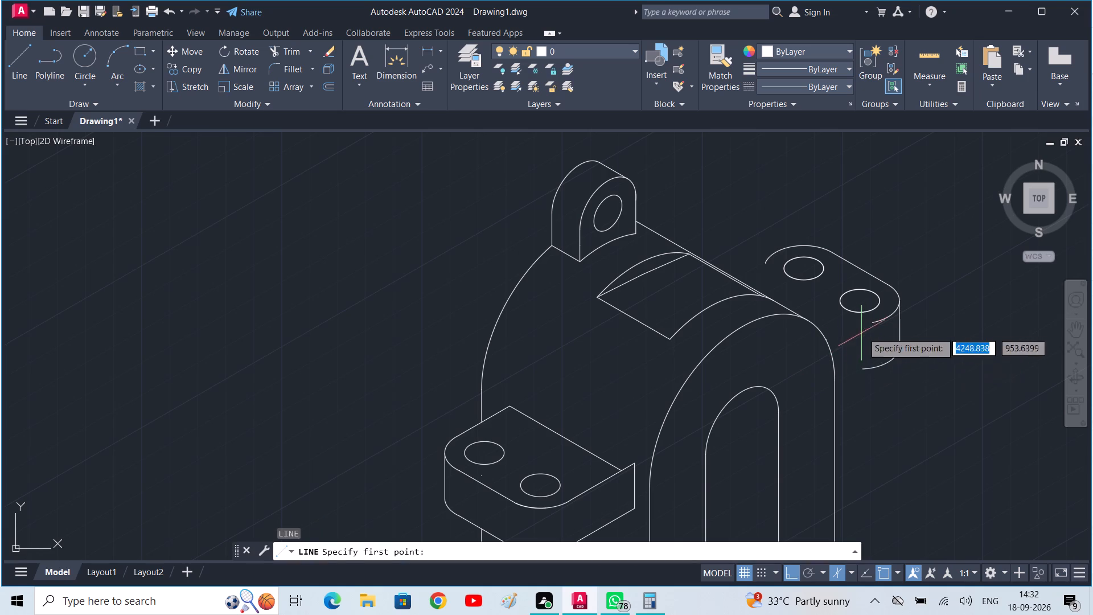
pyautogui.click(890, 313)
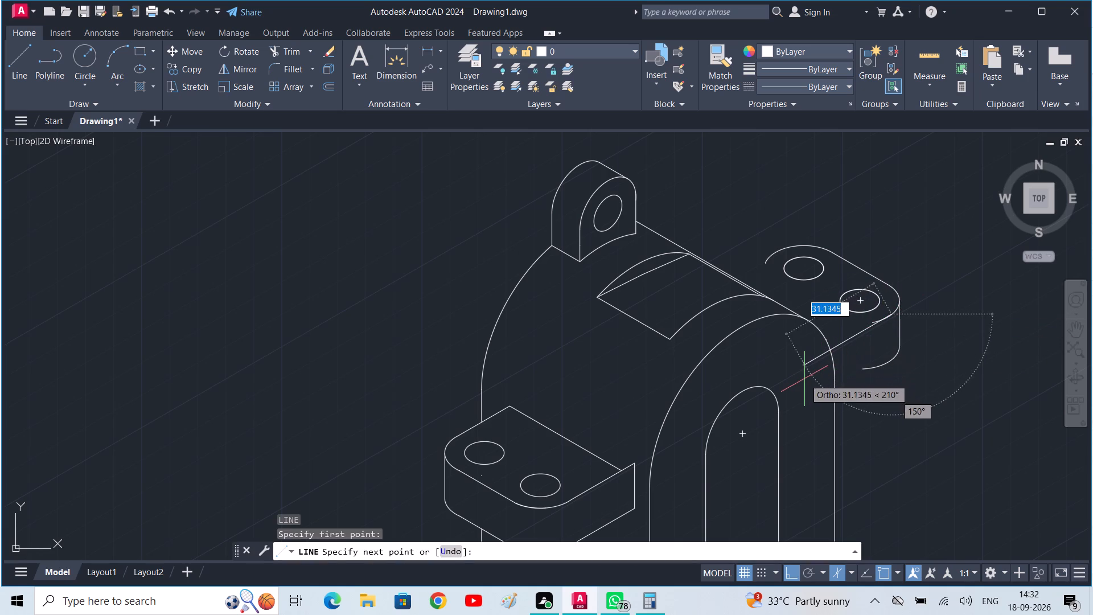
pyautogui.click(804, 379)
pyautogui.press('space')
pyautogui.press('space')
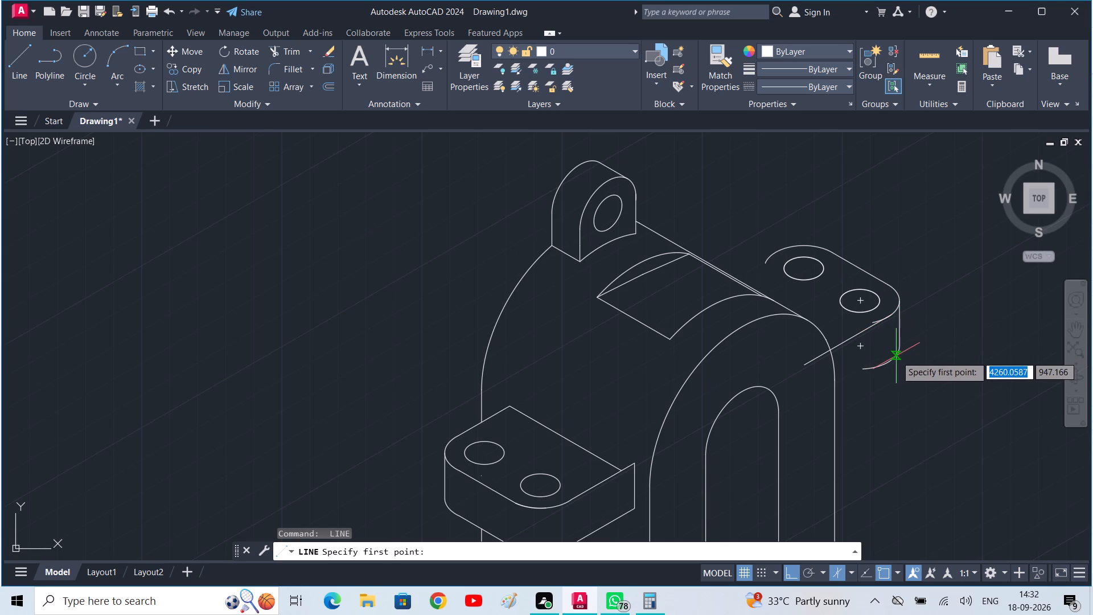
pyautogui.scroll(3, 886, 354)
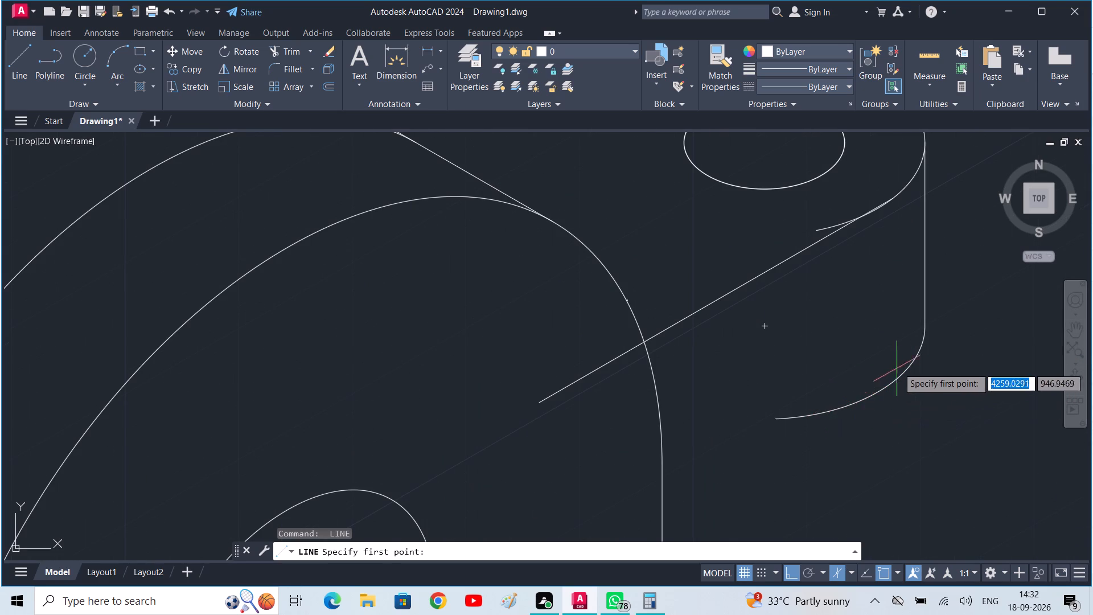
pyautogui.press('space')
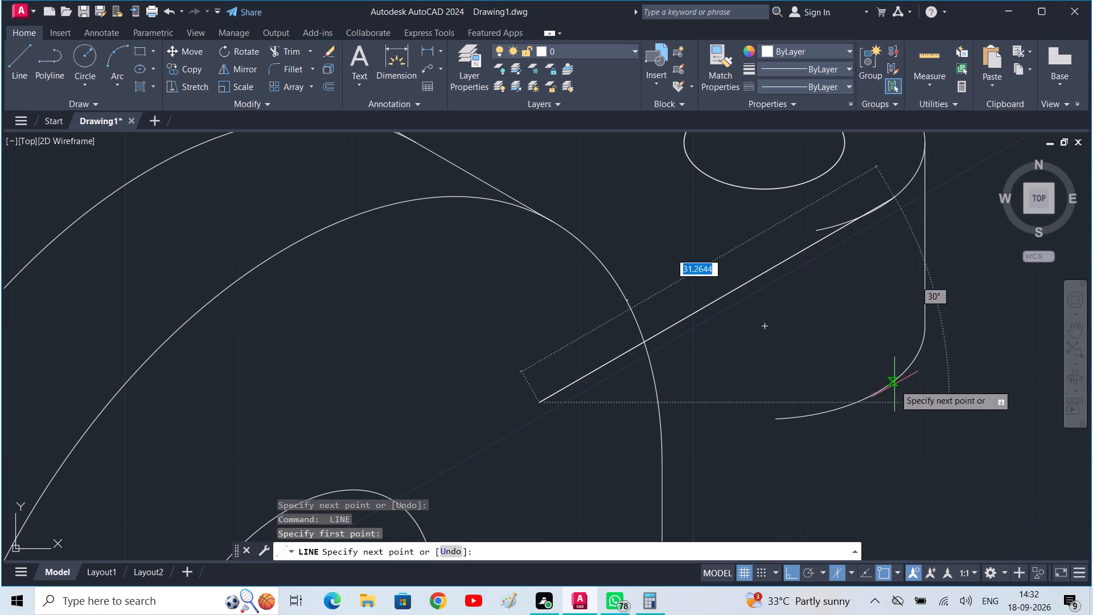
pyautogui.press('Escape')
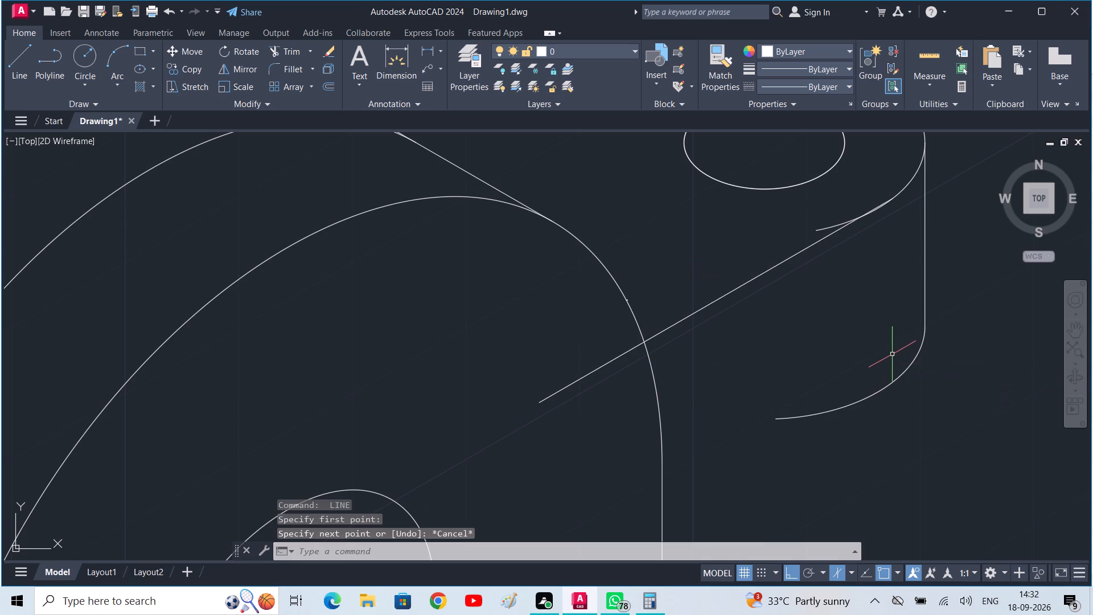
# Copy the rear lug's new top edge line 14 units straight down to form its bottom edge.
pyautogui.press('c')
pyautogui.press('o')
pyautogui.press('space')
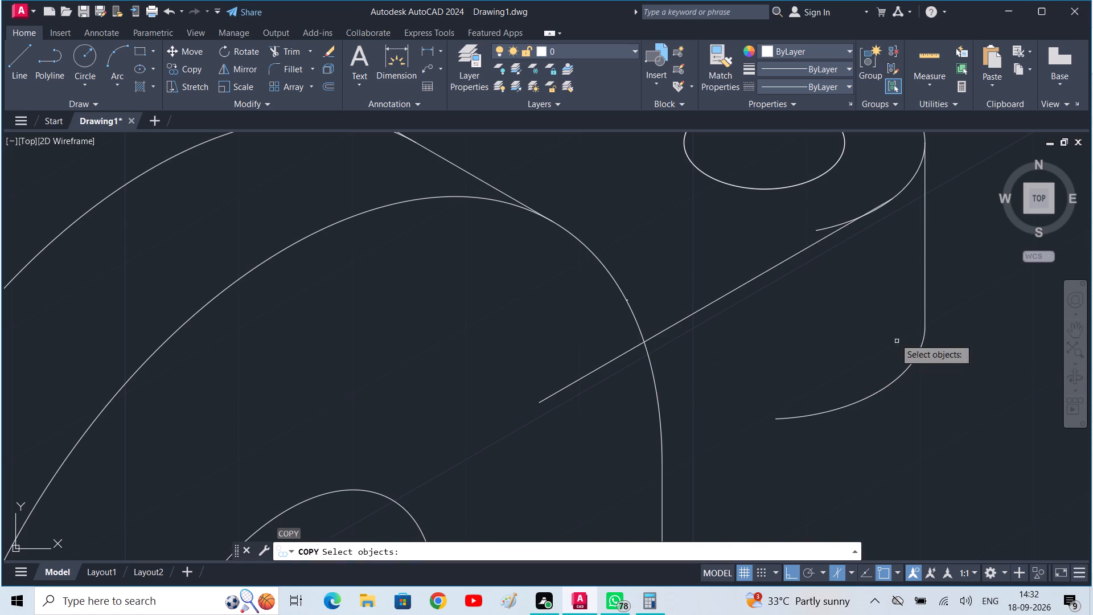
pyautogui.click(801, 252)
pyautogui.press('space')
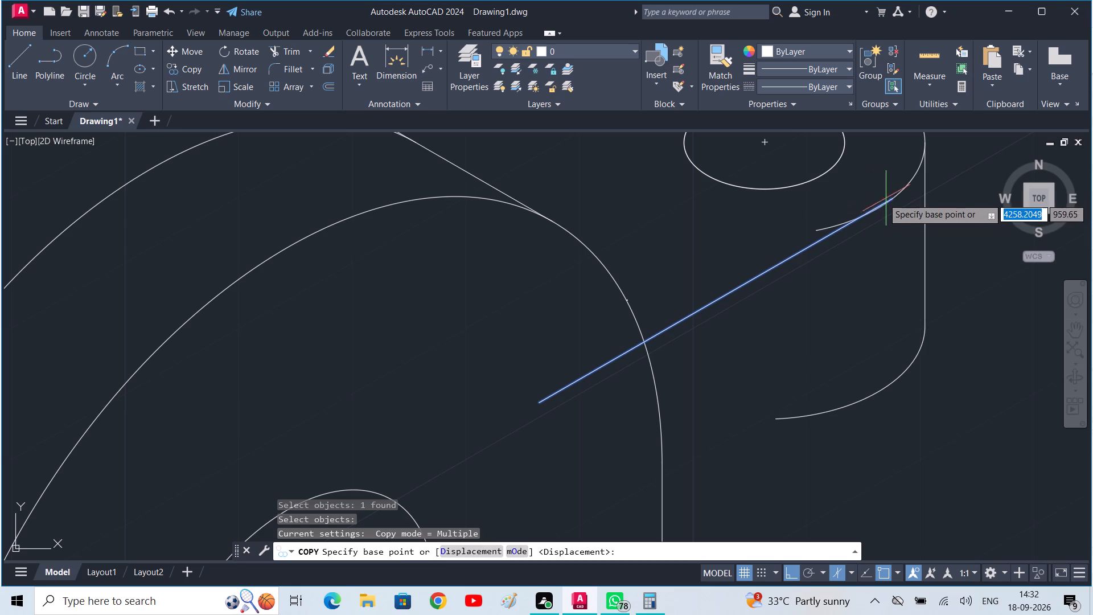
pyautogui.click(894, 198)
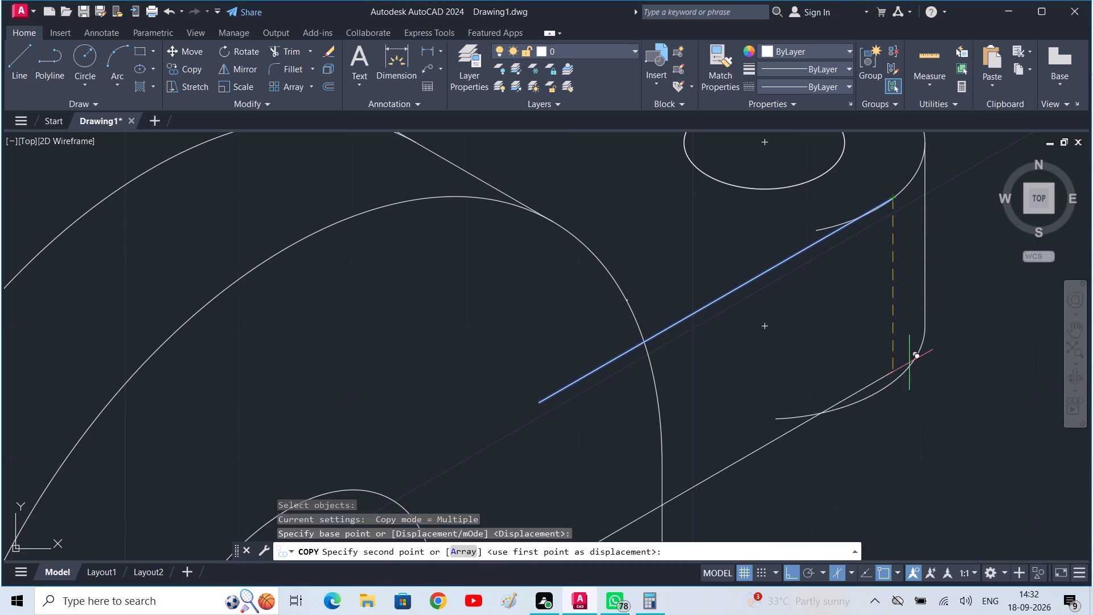
pyautogui.write('14')
pyautogui.press('Return')
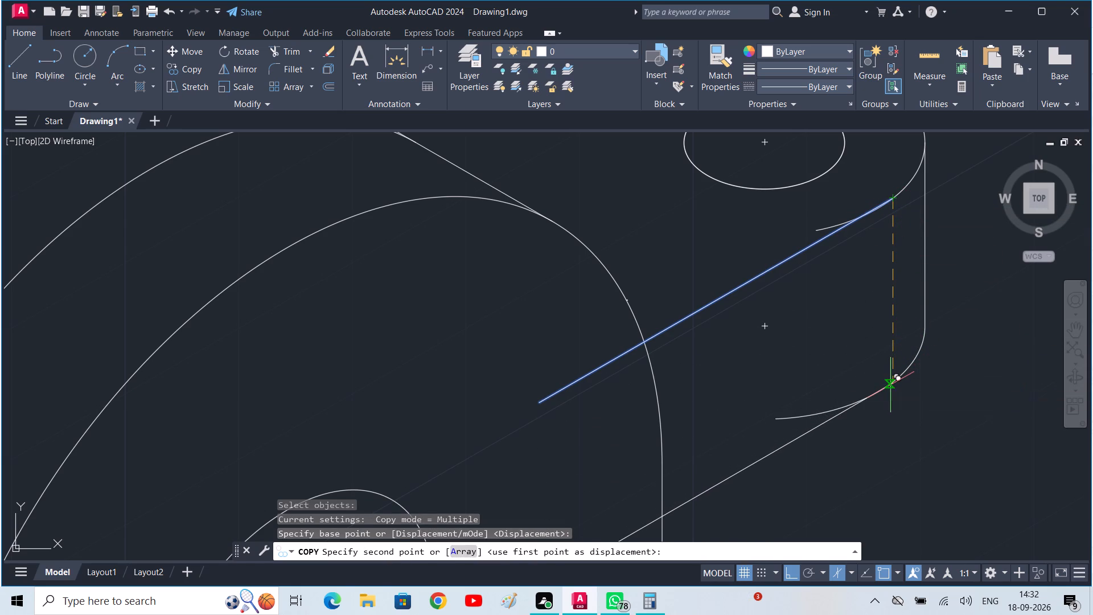
pyautogui.press('space')
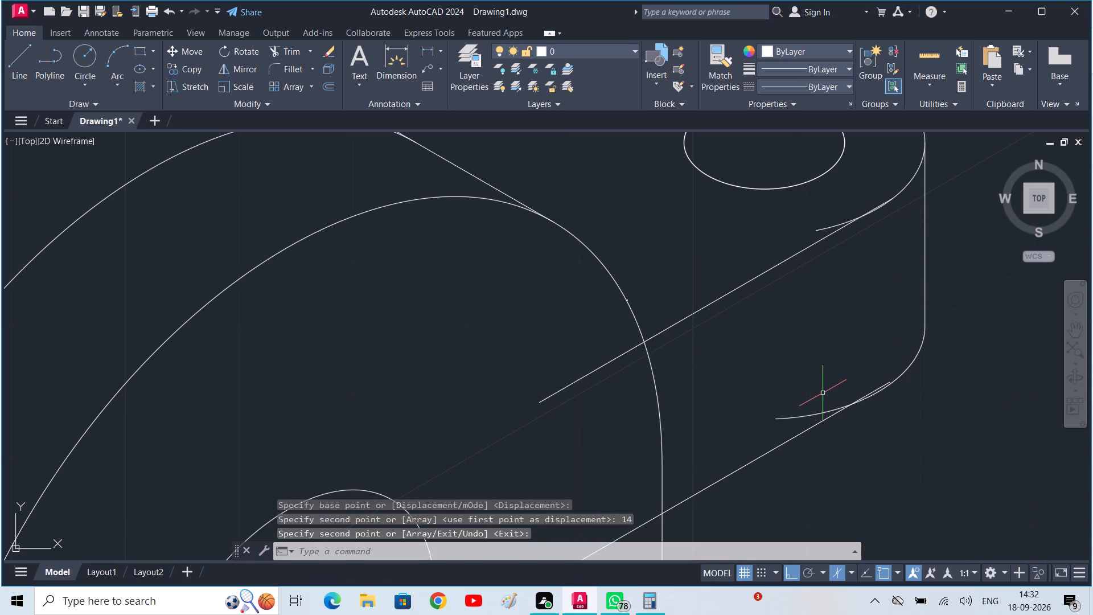
# Trim the rear lug's excess corner arc ends, the lower line's overshoot, and both edge lines where they cross inside the arch face.
pyautogui.write('tr')
pyautogui.press('space')
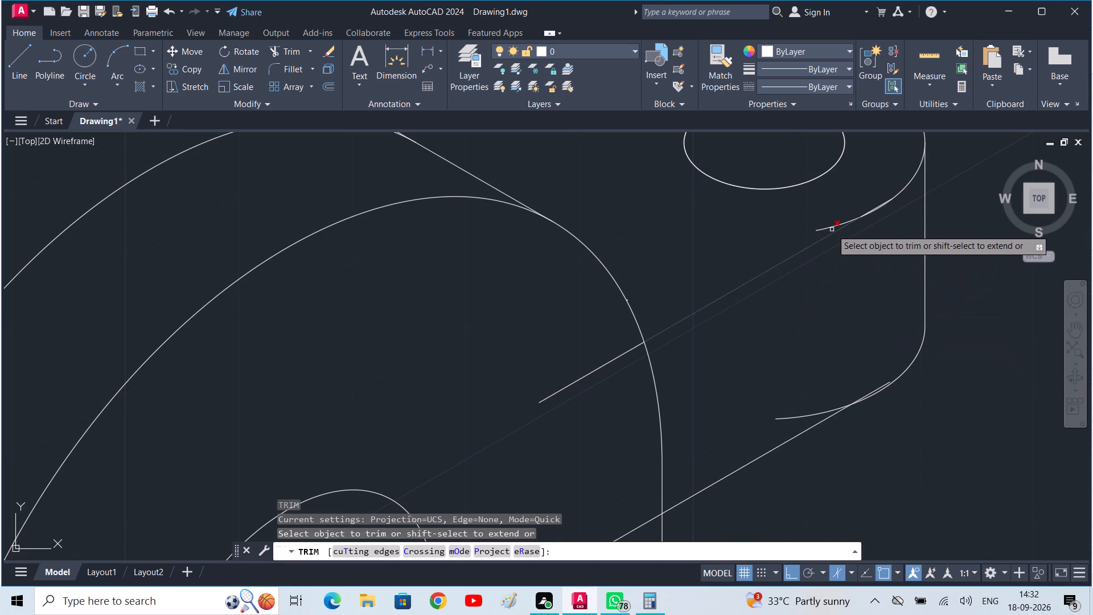
pyautogui.click(826, 229)
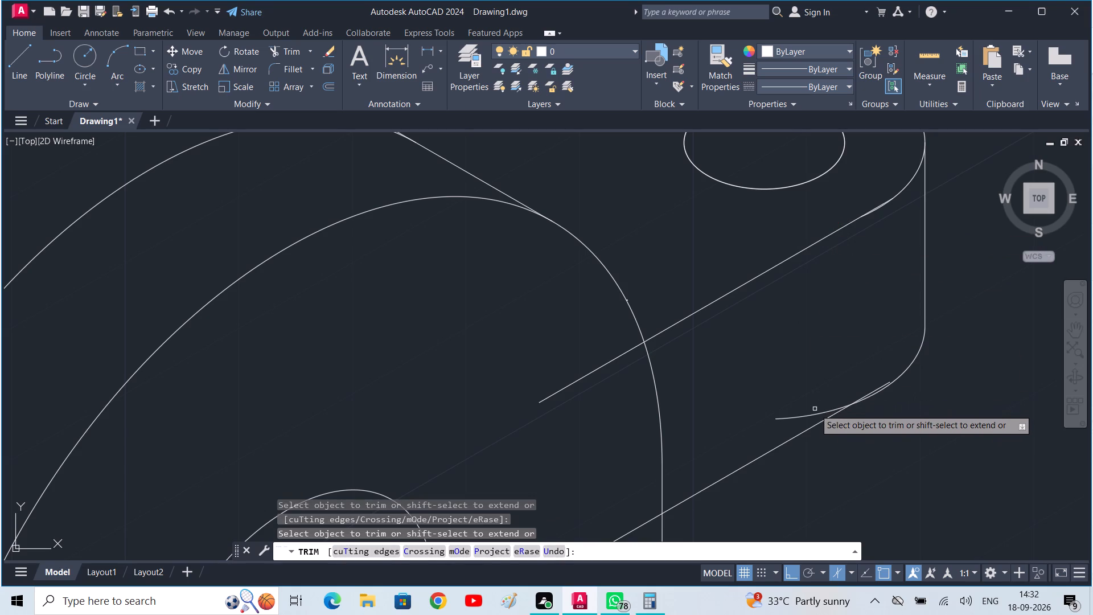
pyautogui.click(814, 415)
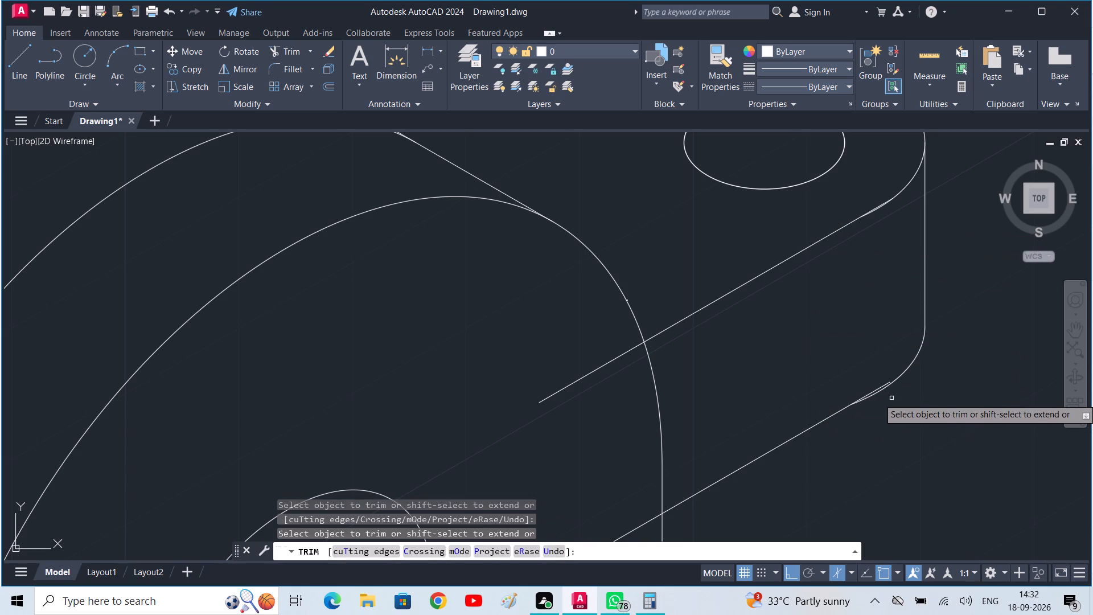
pyautogui.click(880, 385)
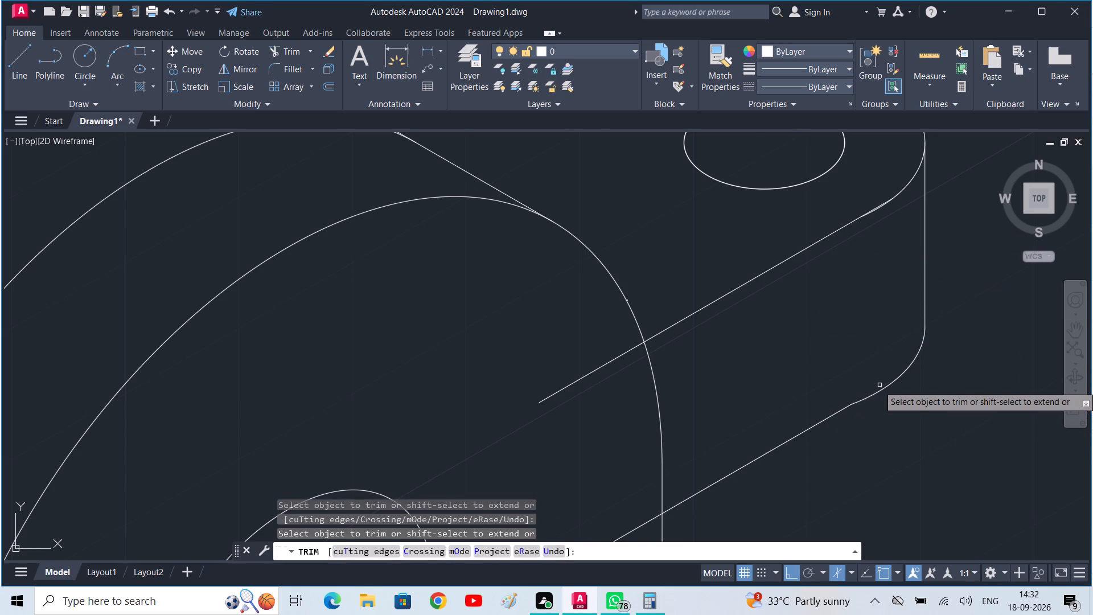
pyautogui.scroll(-1, 811, 382)
pyautogui.moveTo(658, 356); pyautogui.dragTo(671, 388)
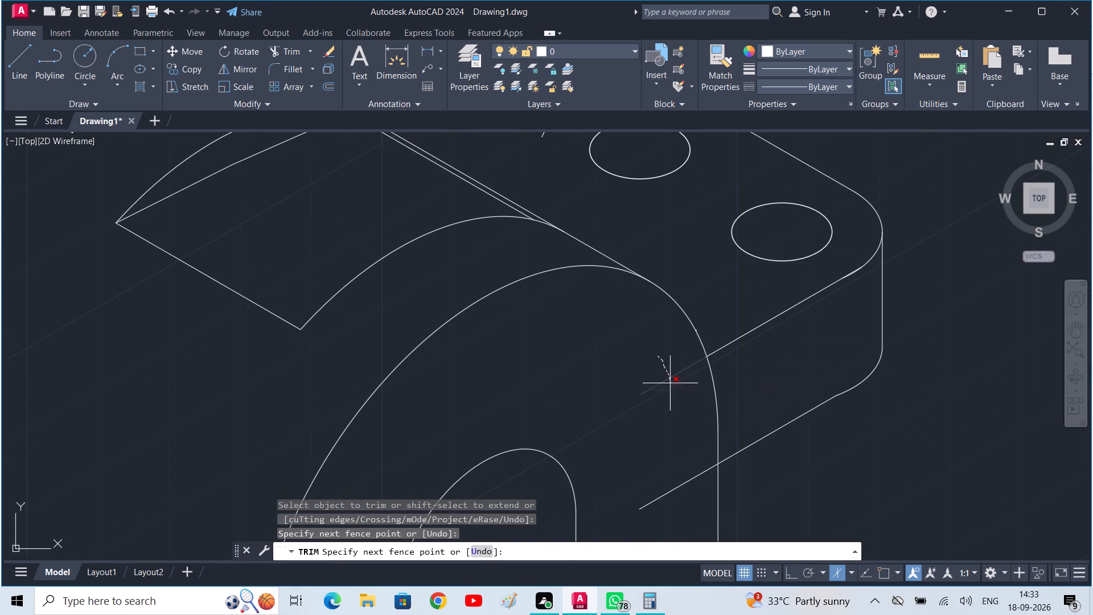
pyautogui.moveTo(671, 388); pyautogui.dragTo(681, 488)
pyautogui.moveTo(661, 417); pyautogui.dragTo(639, 497, button='middle')
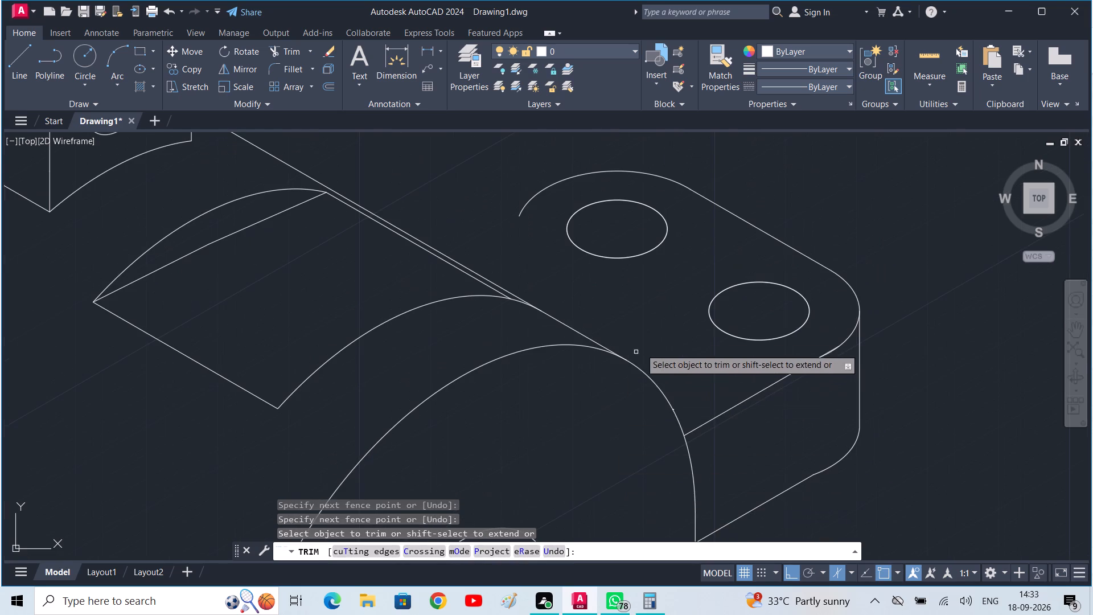
# Copy the rear lug's front top edge line about 39.8 units at 150° onto the lug's far rounded corner.
pyautogui.press('Escape')
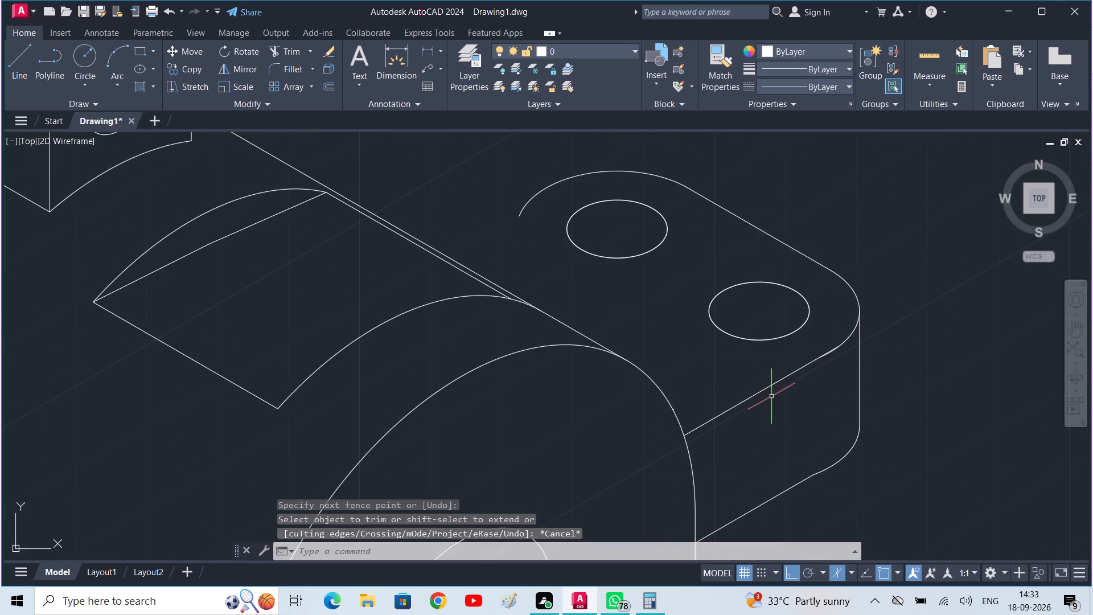
pyautogui.click(764, 392)
pyautogui.press('c')
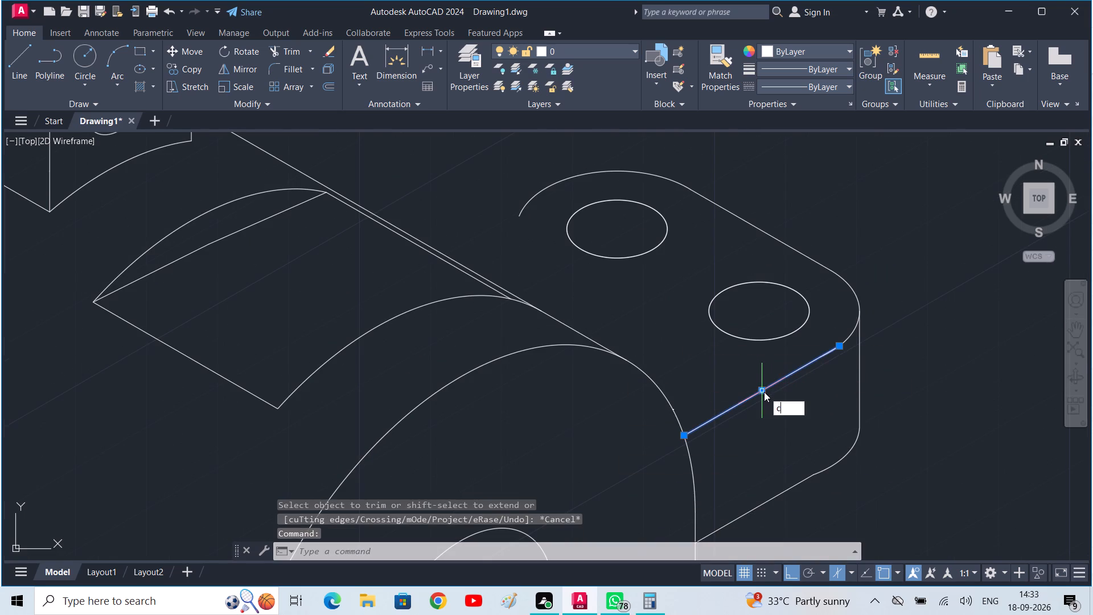
pyautogui.press('o')
pyautogui.press('space')
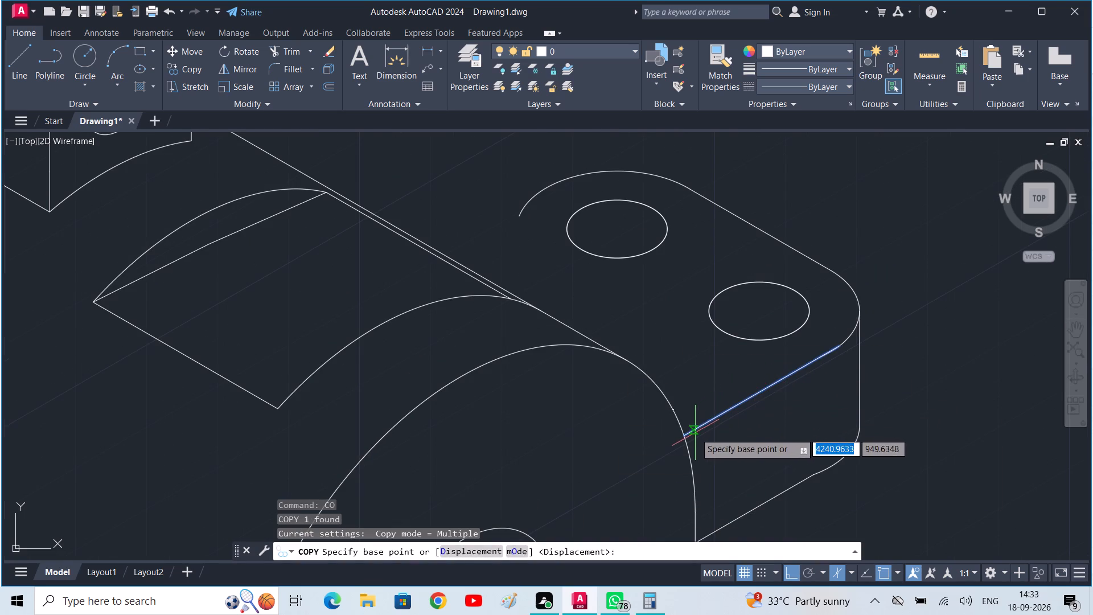
pyautogui.click(841, 346)
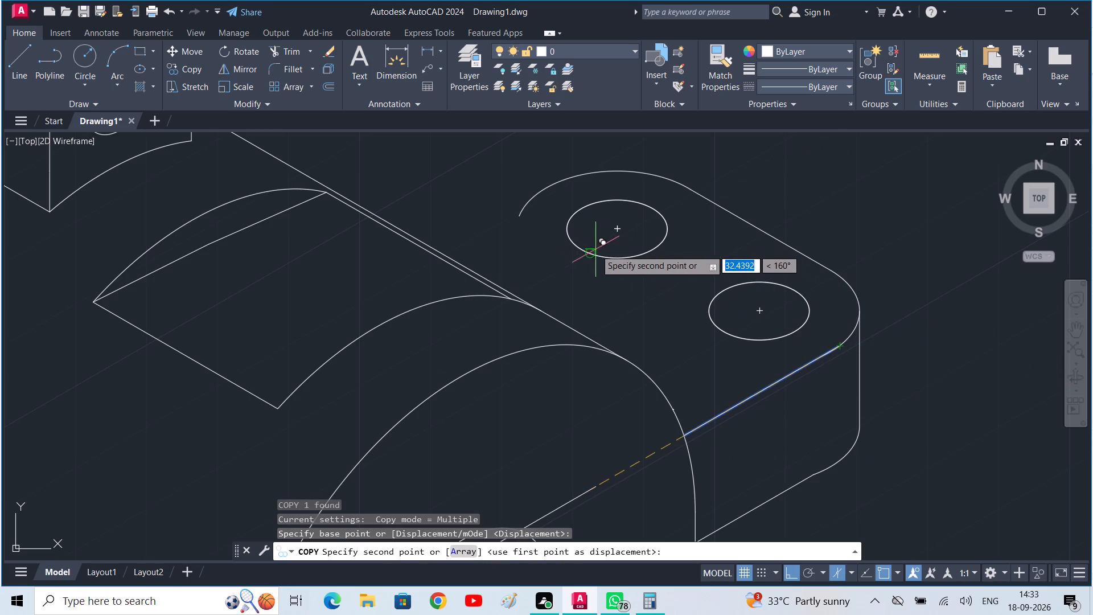
pyautogui.press('F5')
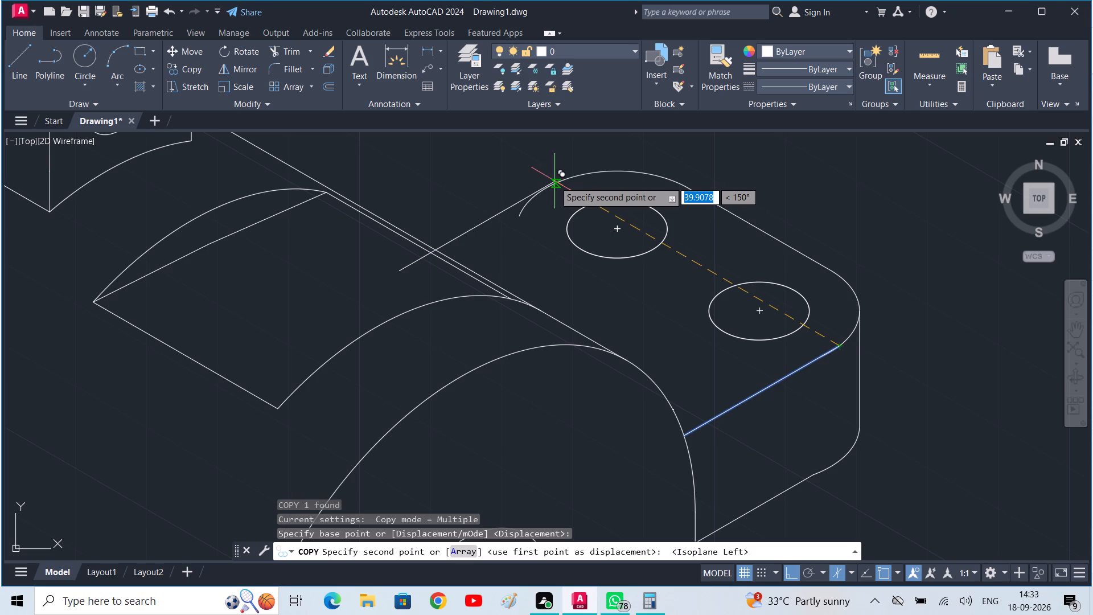
pyautogui.scroll(3, 554, 181)
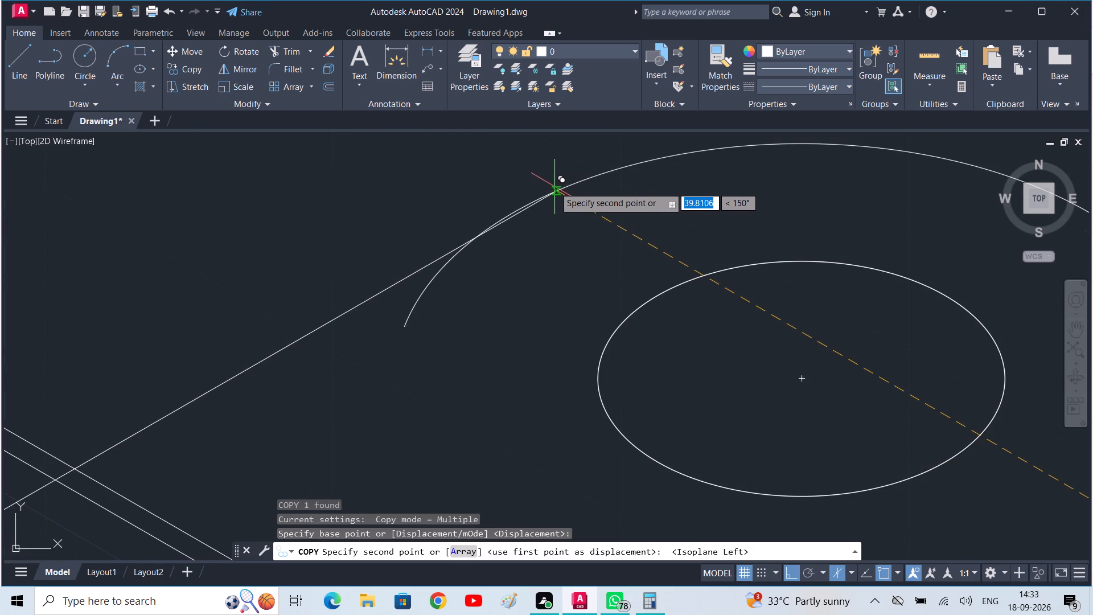
pyautogui.click(557, 186)
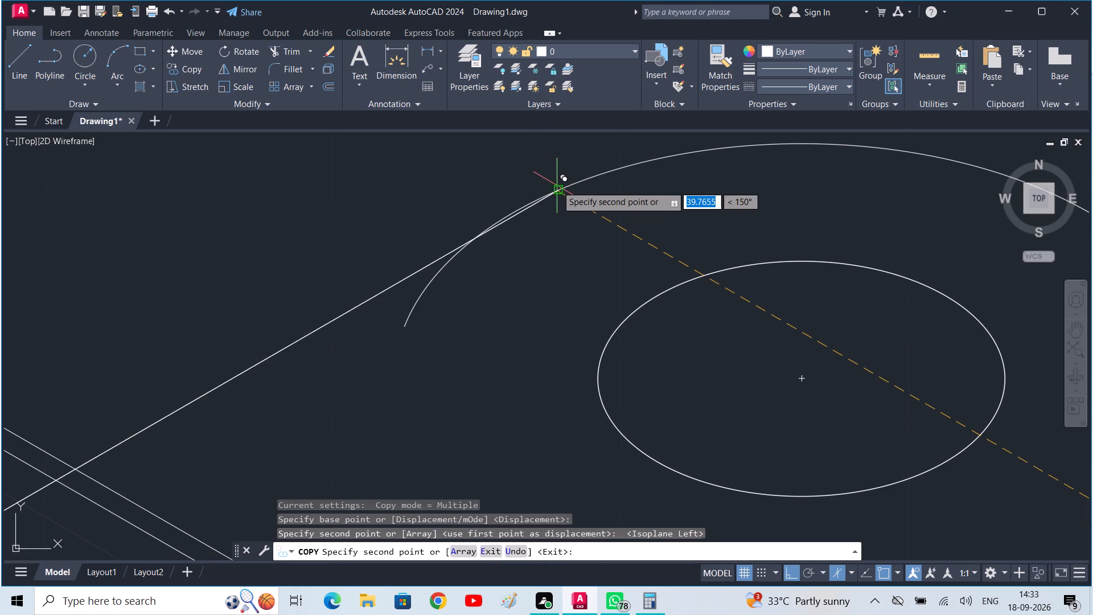
pyautogui.press('space')
# Trim the far corner arc's excess end, the copied line's stub inside the arc, and its overshoot past the body's two edge lines.
pyautogui.moveTo(531, 245); pyautogui.dragTo(536, 242, button='middle')
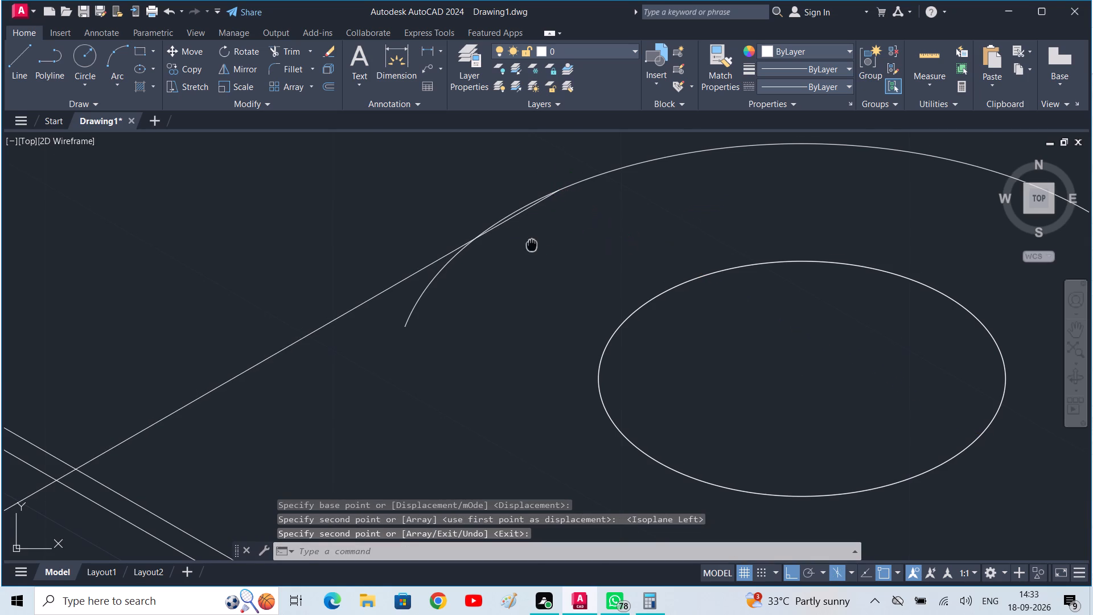
pyautogui.moveTo(536, 242); pyautogui.dragTo(570, 220, button='middle')
pyautogui.press('t')
pyautogui.write('r')
pyautogui.press('space')
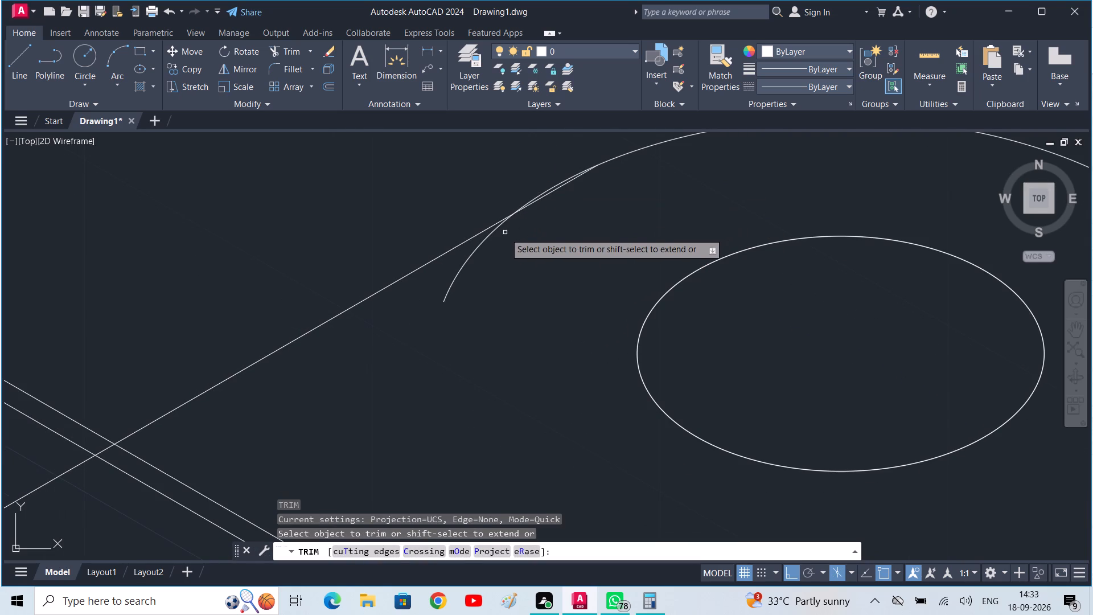
pyautogui.click(490, 235)
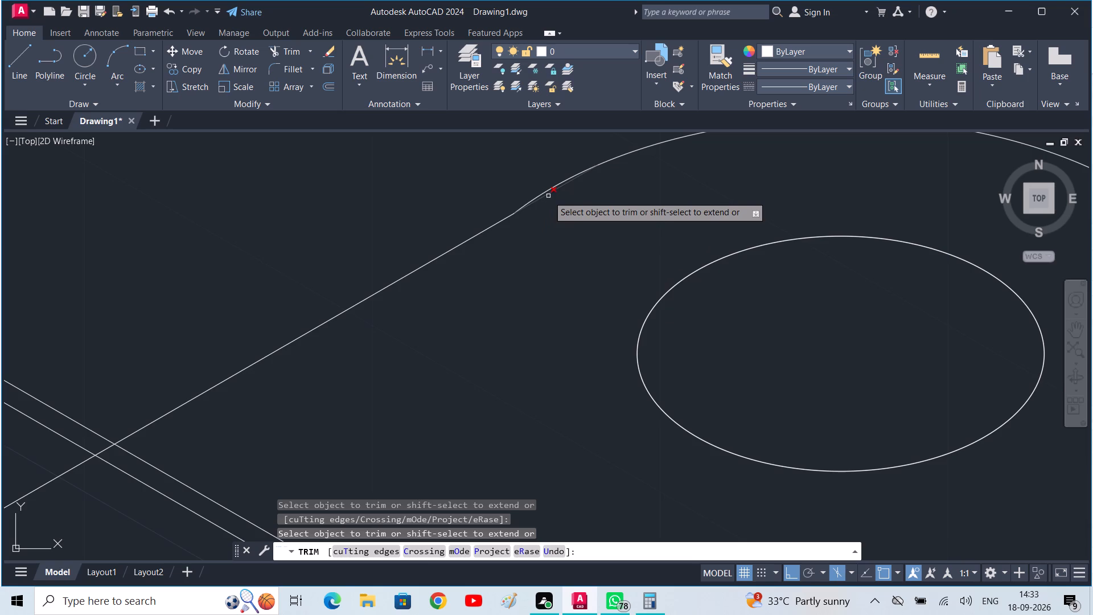
pyautogui.click(548, 196)
pyautogui.scroll(-2, 574, 229)
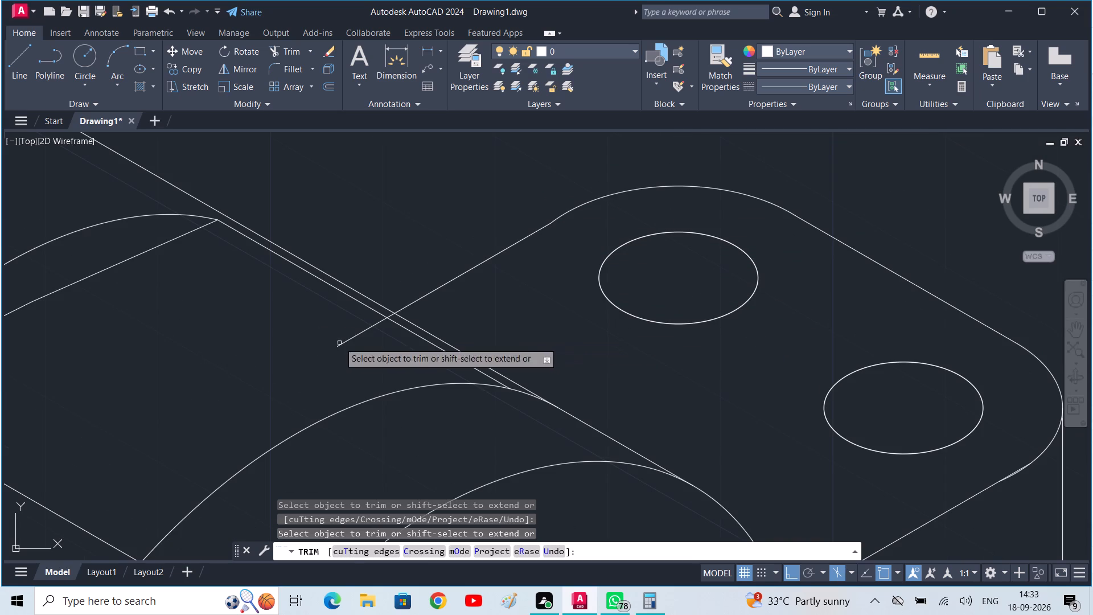
pyautogui.moveTo(359, 315); pyautogui.dragTo(388, 342)
pyautogui.scroll(3, 392, 321)
pyautogui.moveTo(372, 280); pyautogui.dragTo(379, 290)
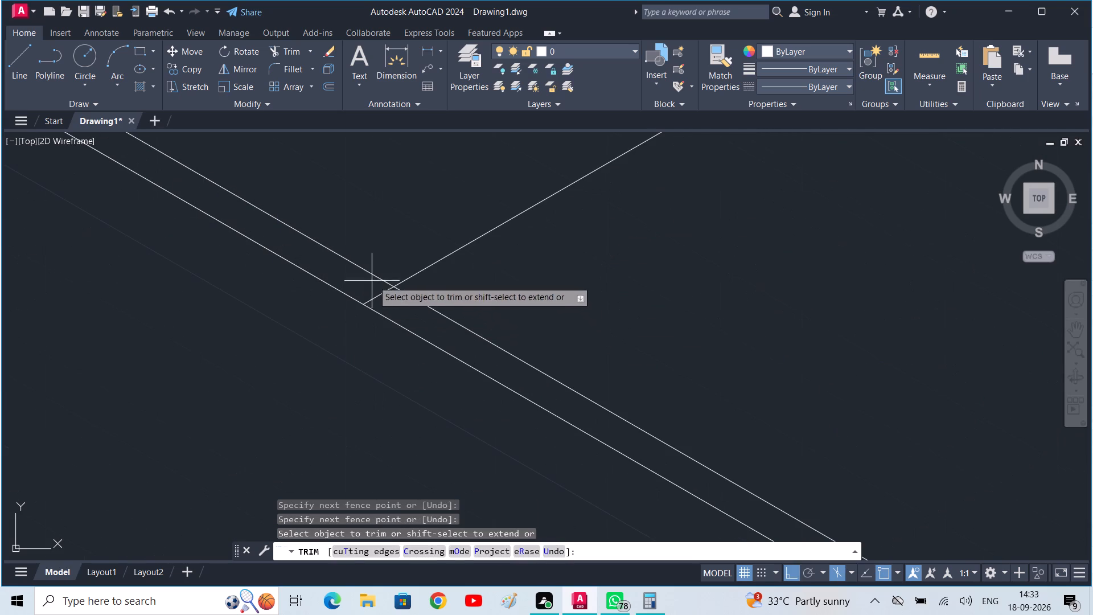
pyautogui.moveTo(379, 290); pyautogui.dragTo(405, 310)
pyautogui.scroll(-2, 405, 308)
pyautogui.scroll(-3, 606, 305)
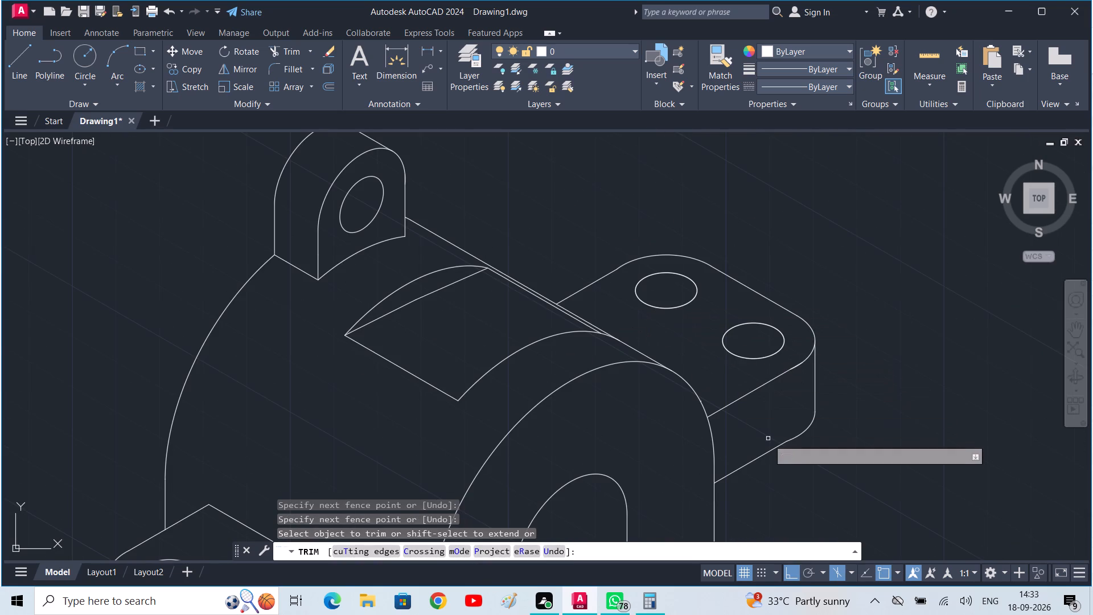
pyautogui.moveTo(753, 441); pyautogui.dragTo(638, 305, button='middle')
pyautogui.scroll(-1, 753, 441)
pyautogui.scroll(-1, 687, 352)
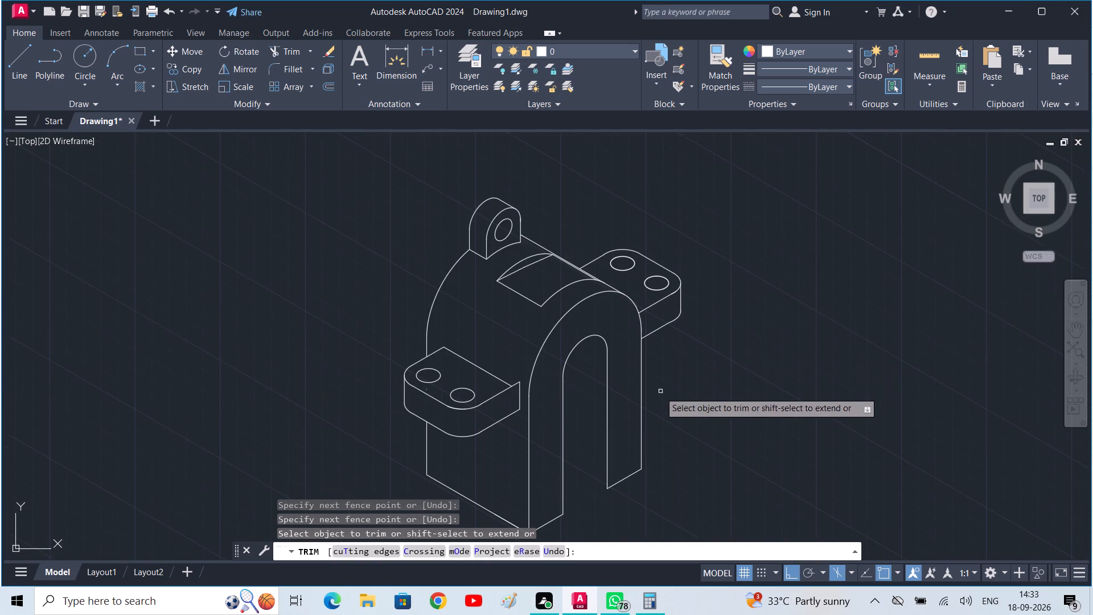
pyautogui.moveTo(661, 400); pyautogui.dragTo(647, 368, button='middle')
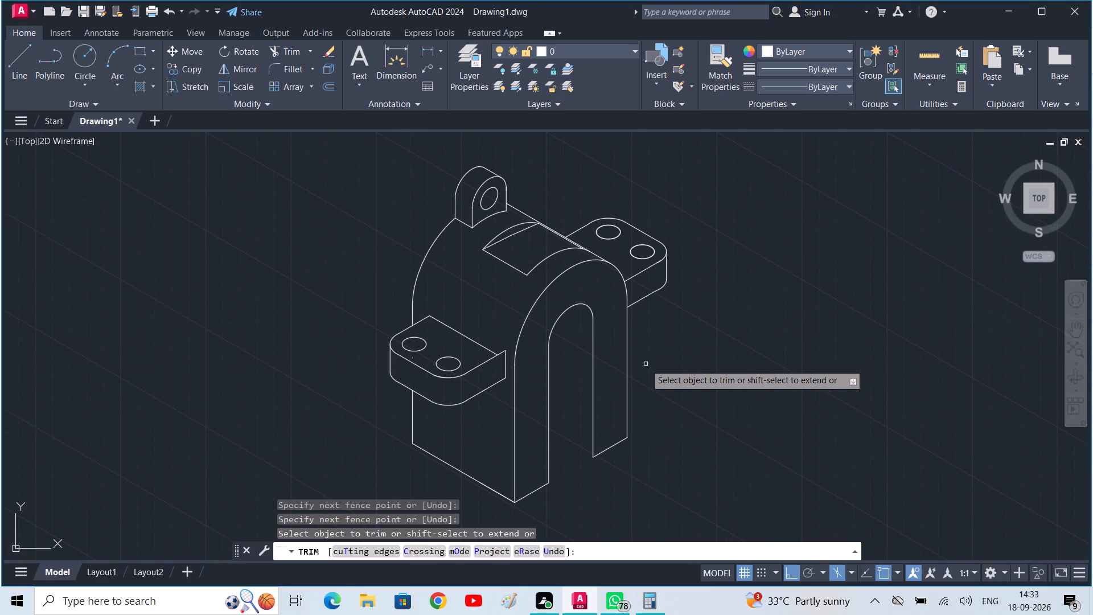
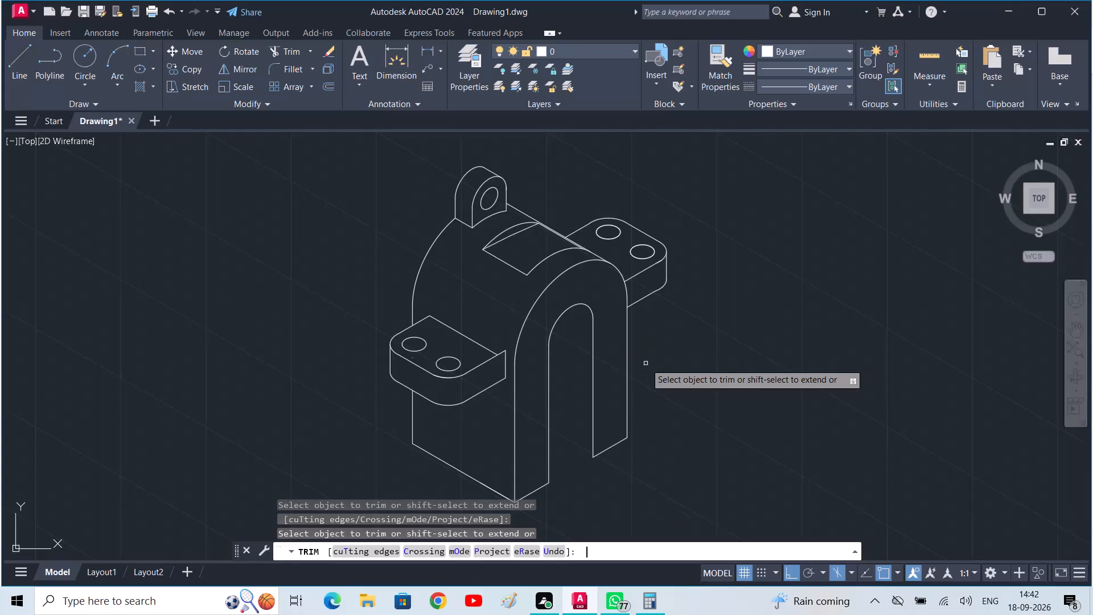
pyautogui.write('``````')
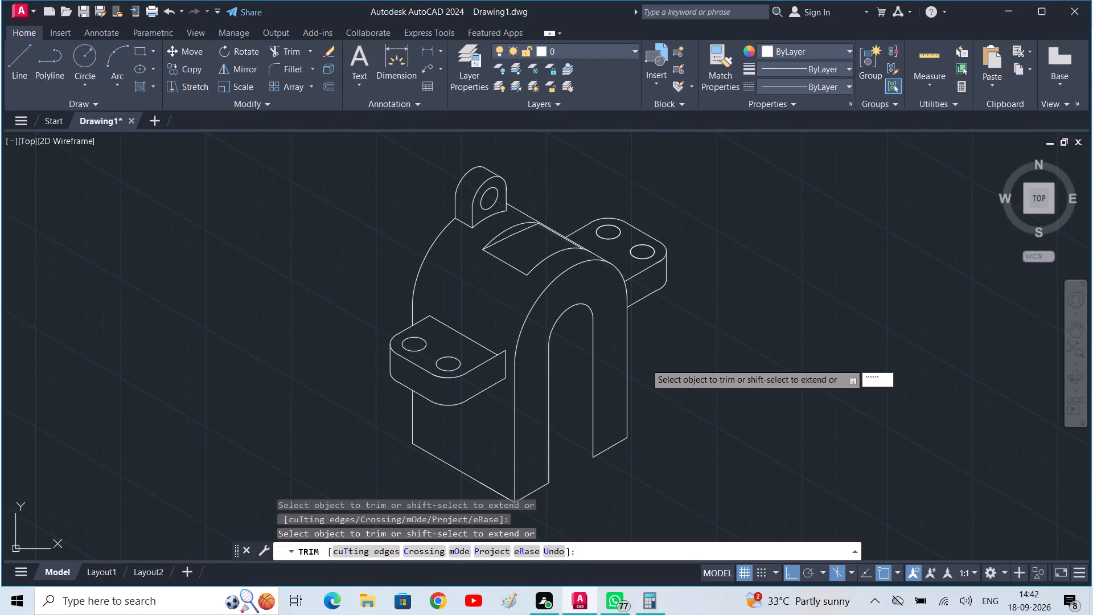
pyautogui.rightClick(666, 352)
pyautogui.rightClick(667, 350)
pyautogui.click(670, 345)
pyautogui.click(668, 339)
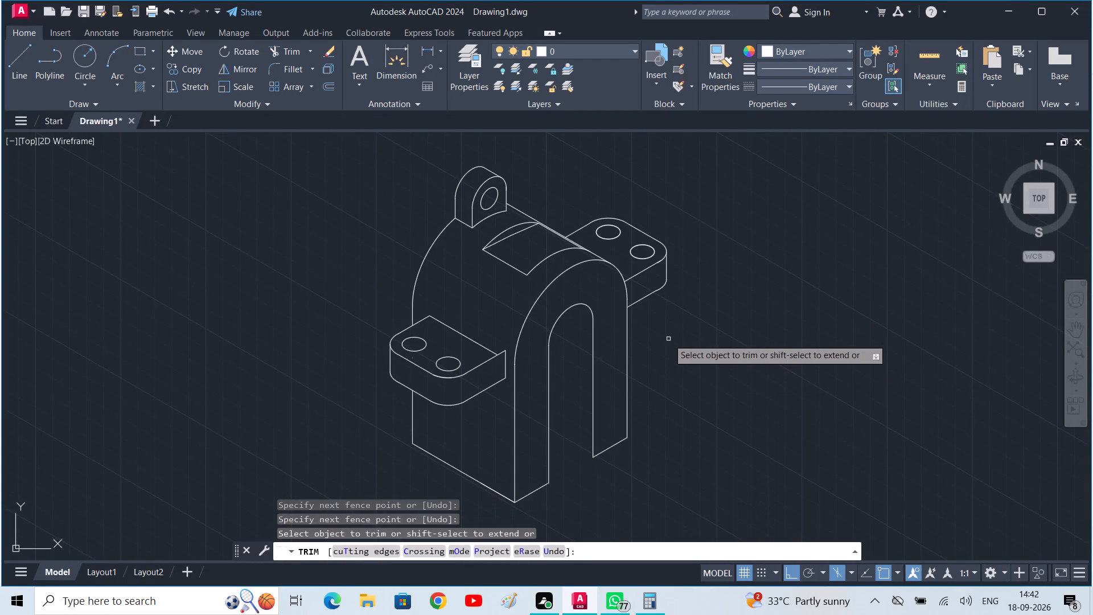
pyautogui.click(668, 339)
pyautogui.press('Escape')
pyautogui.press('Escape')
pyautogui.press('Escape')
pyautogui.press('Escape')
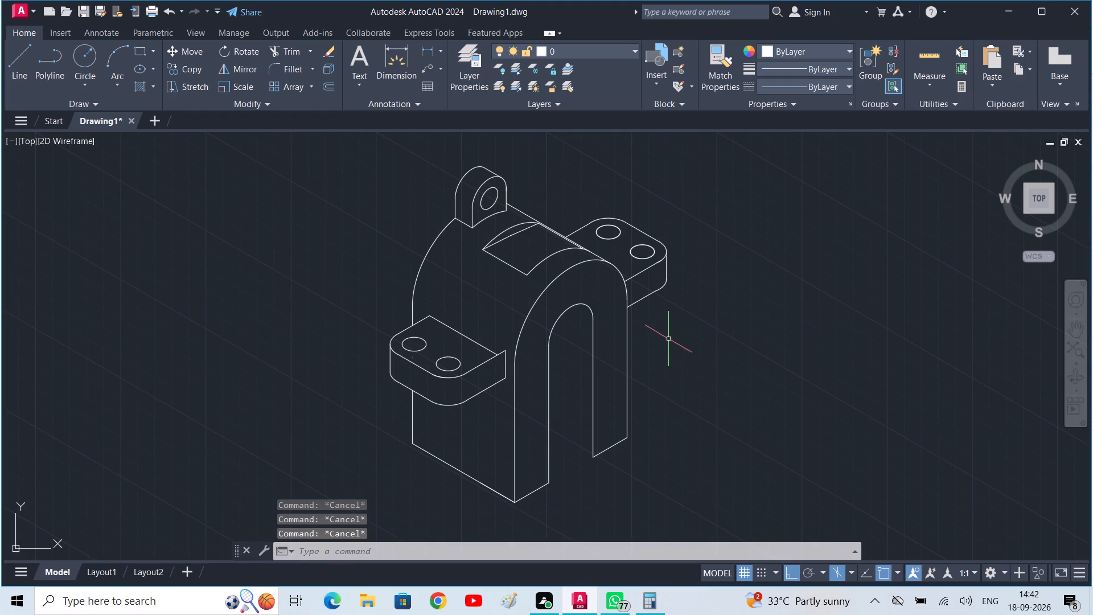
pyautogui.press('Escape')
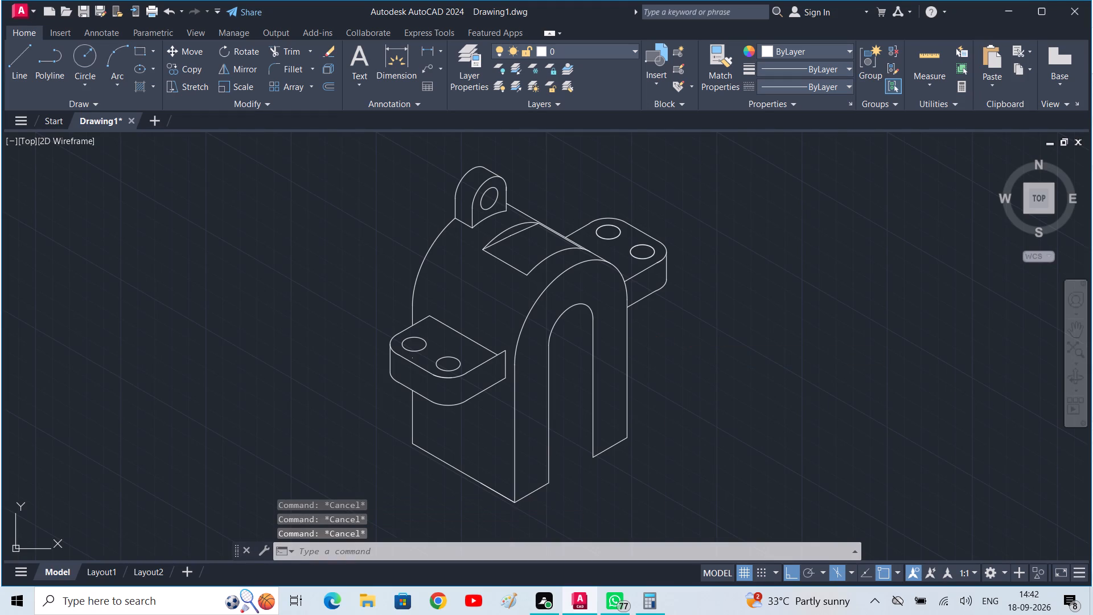
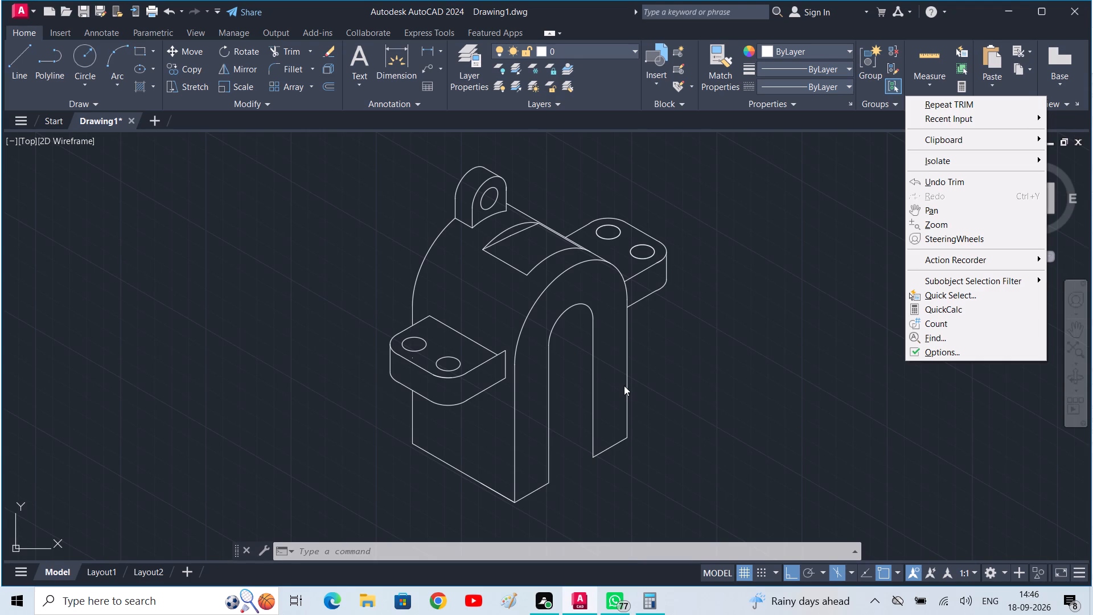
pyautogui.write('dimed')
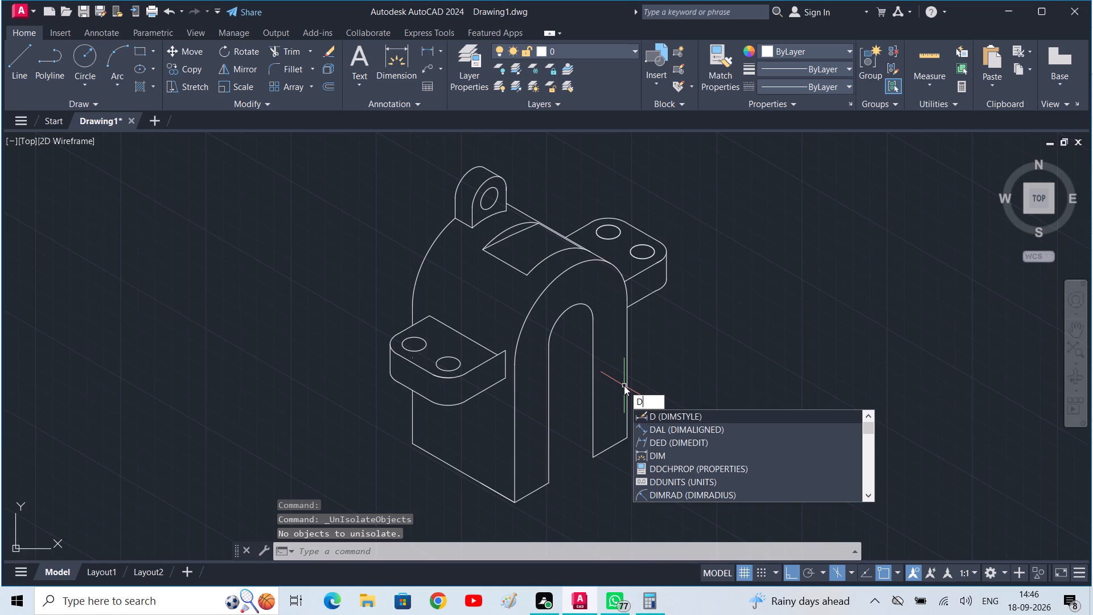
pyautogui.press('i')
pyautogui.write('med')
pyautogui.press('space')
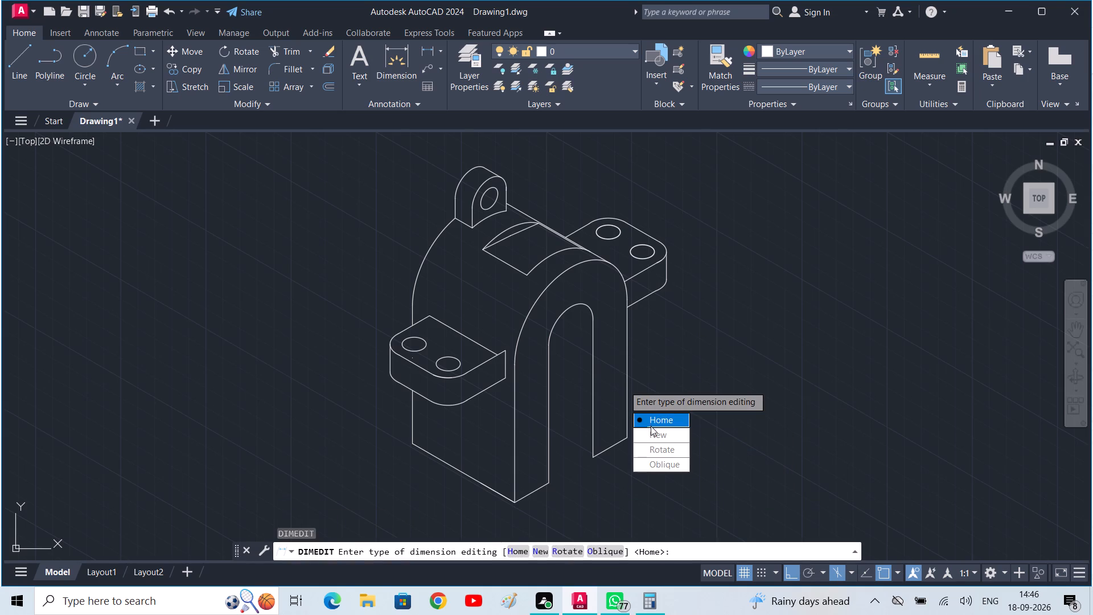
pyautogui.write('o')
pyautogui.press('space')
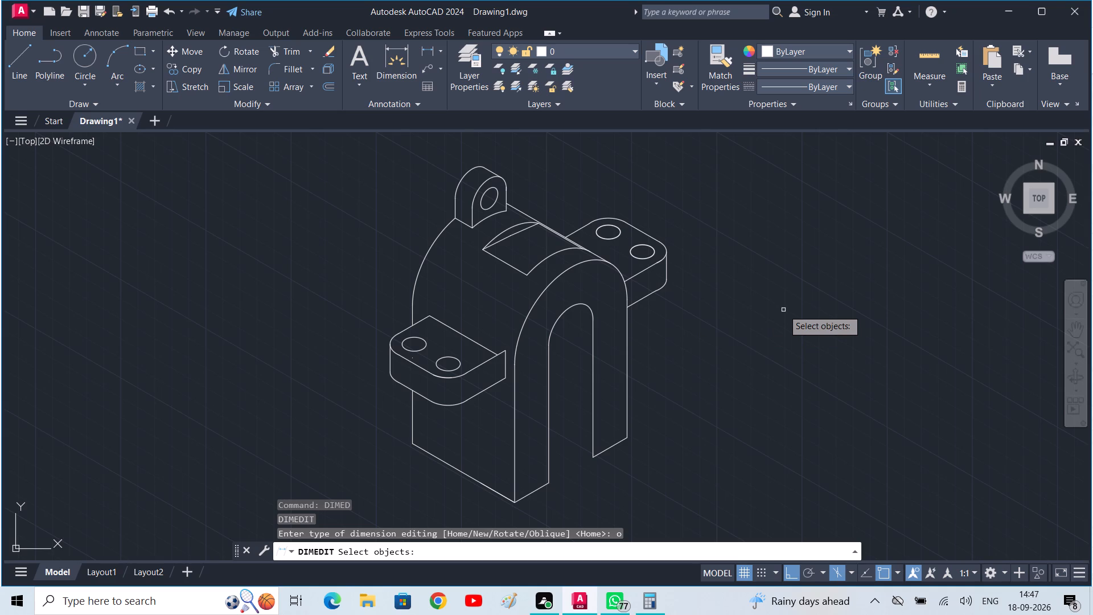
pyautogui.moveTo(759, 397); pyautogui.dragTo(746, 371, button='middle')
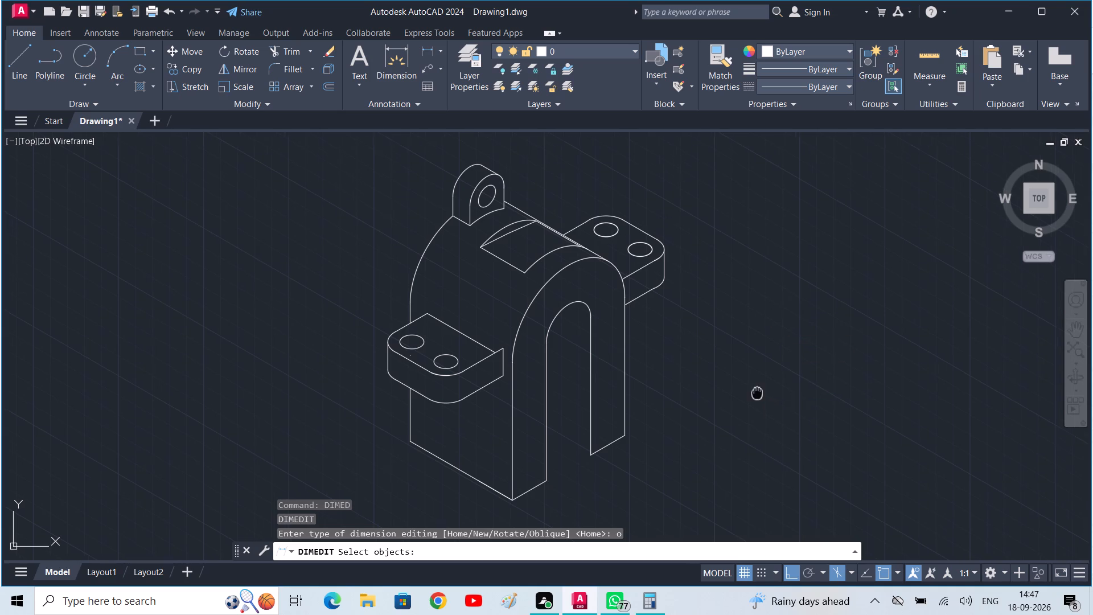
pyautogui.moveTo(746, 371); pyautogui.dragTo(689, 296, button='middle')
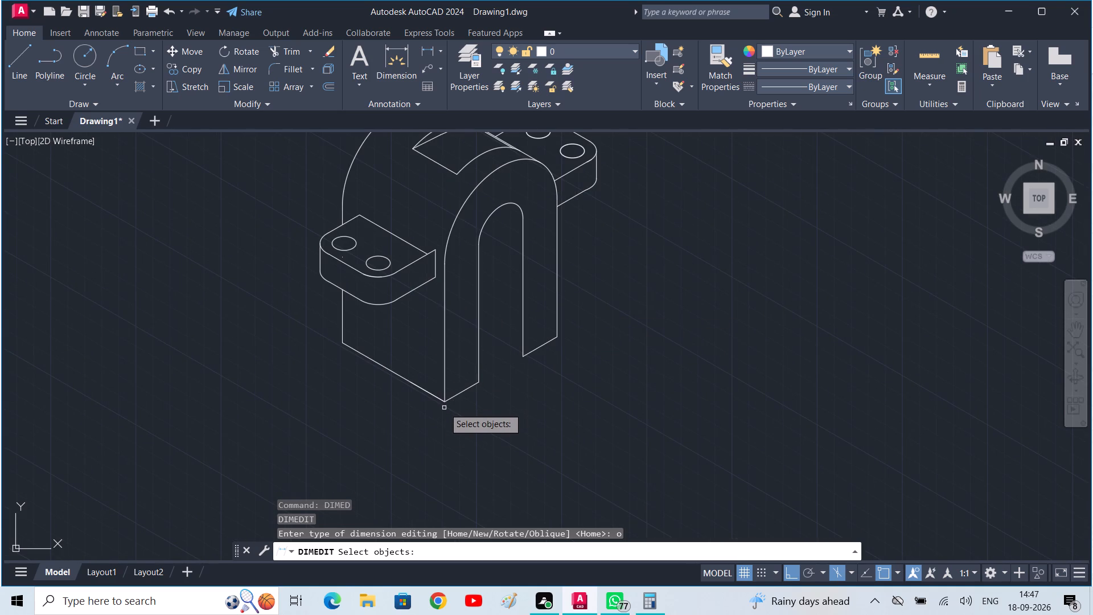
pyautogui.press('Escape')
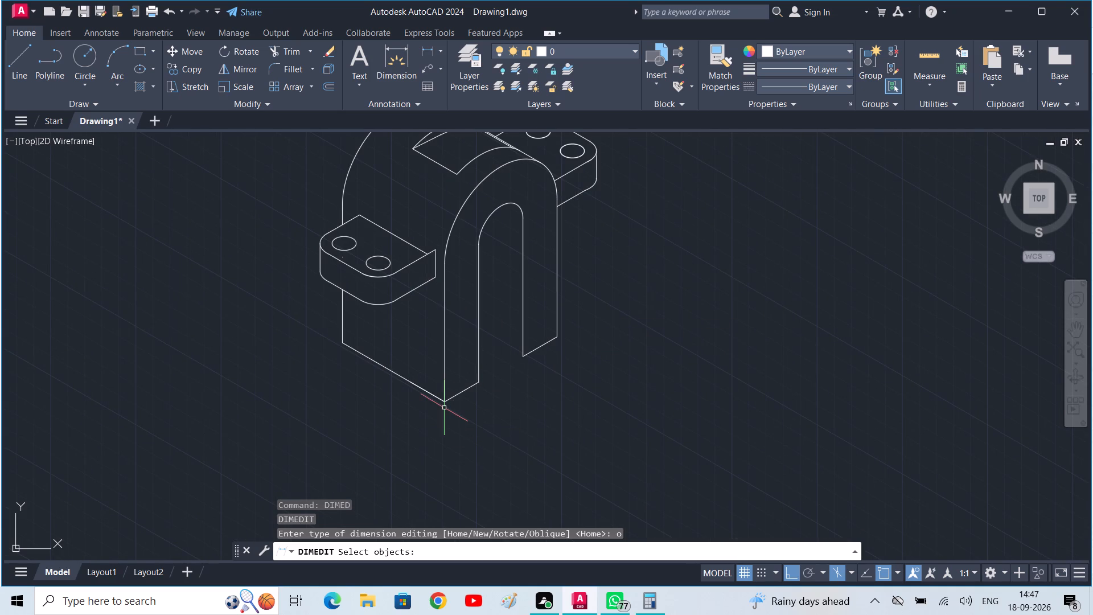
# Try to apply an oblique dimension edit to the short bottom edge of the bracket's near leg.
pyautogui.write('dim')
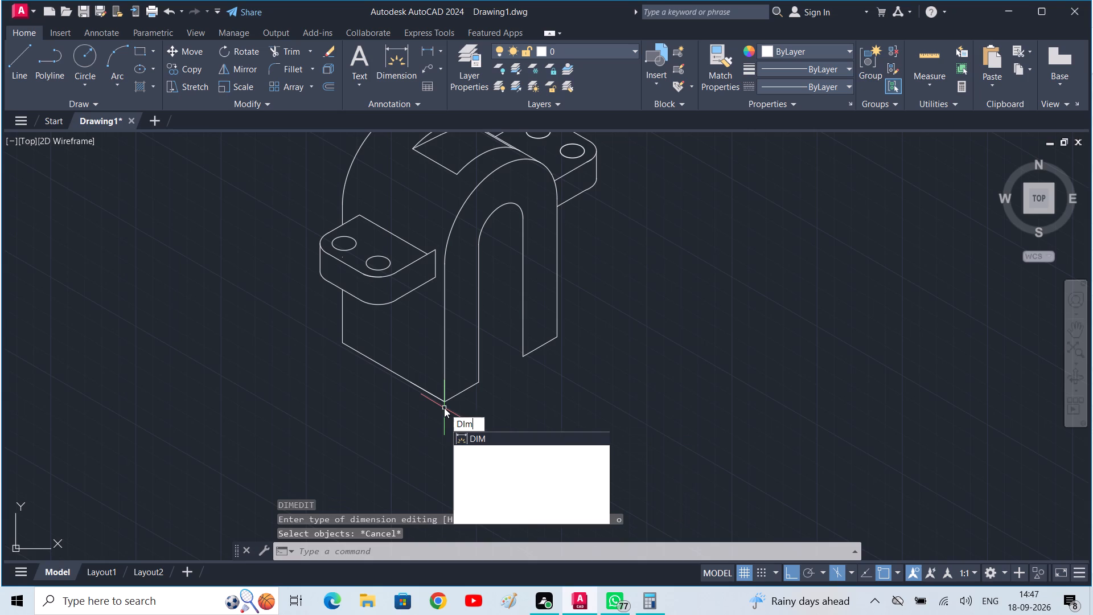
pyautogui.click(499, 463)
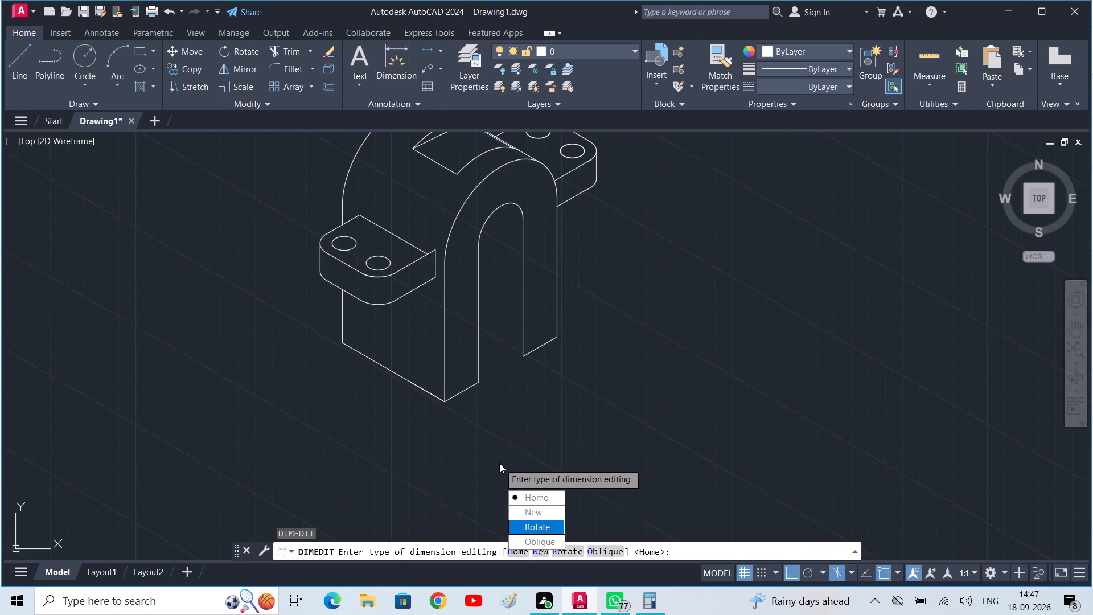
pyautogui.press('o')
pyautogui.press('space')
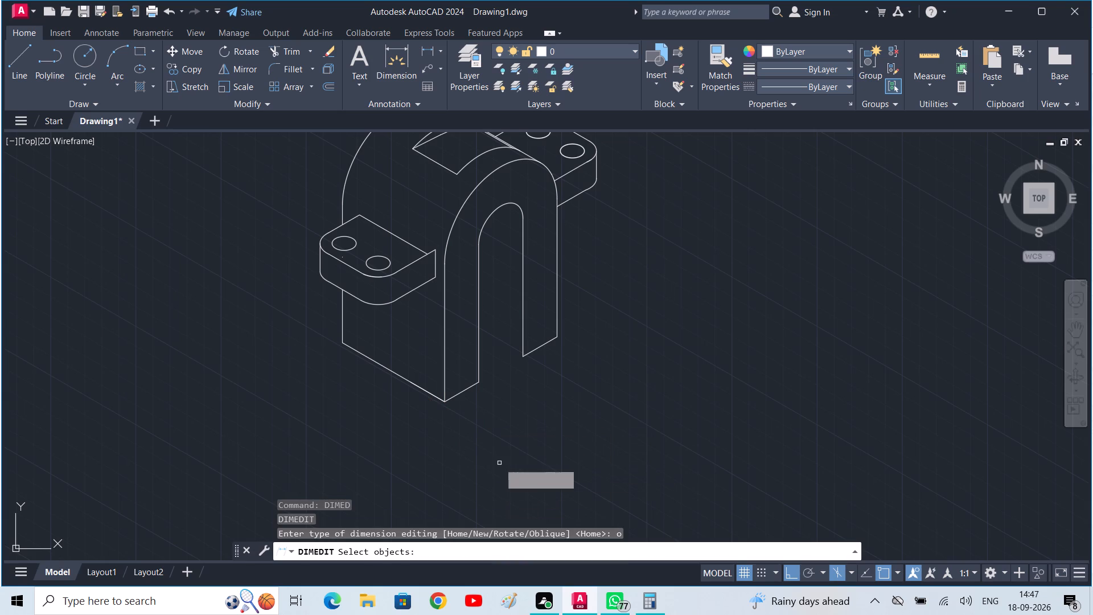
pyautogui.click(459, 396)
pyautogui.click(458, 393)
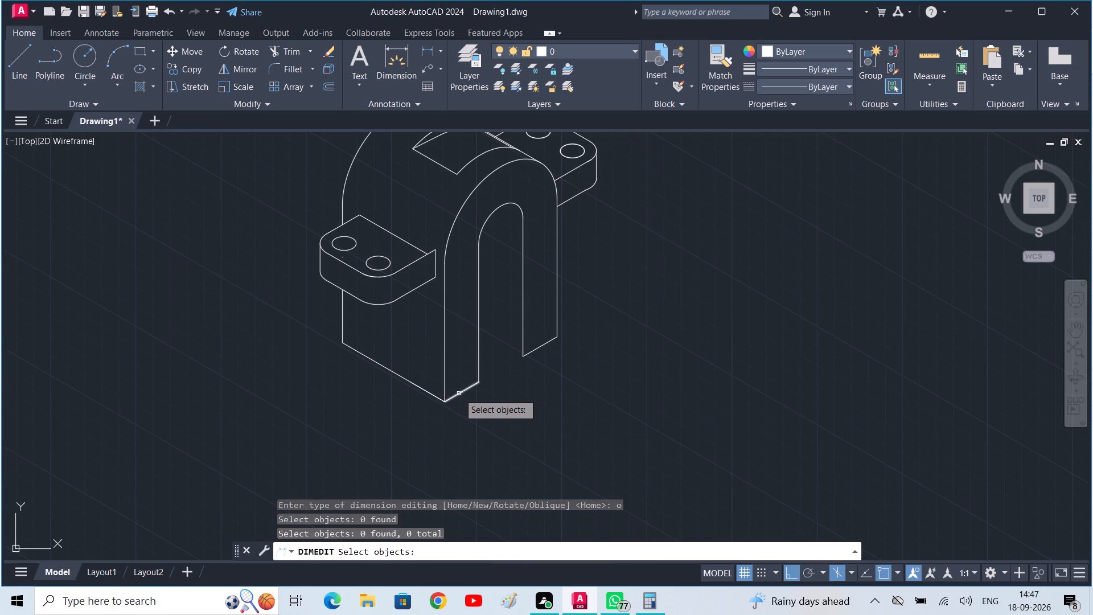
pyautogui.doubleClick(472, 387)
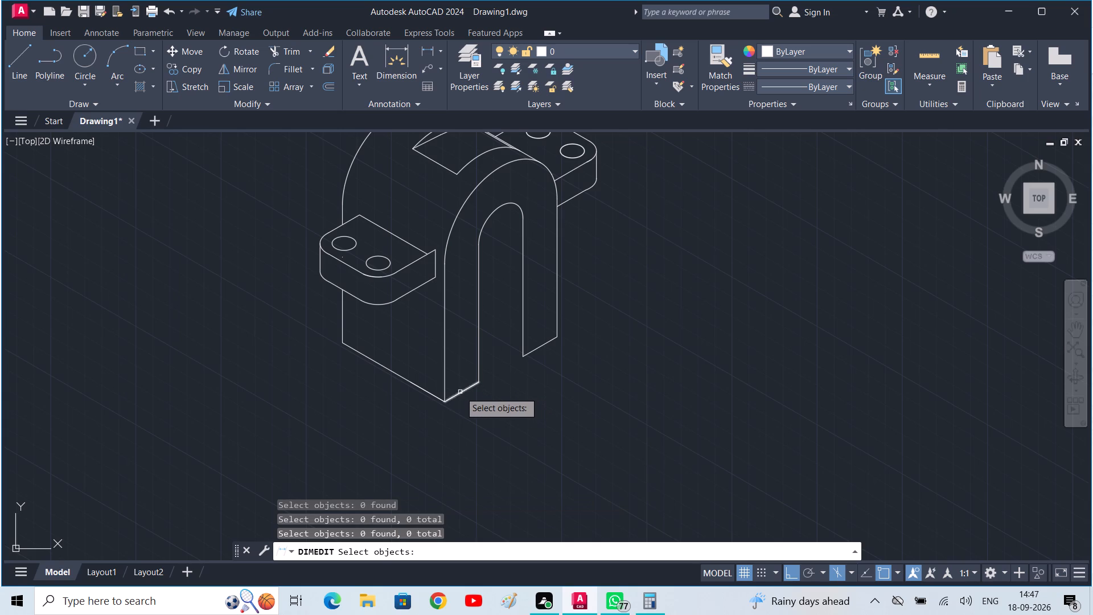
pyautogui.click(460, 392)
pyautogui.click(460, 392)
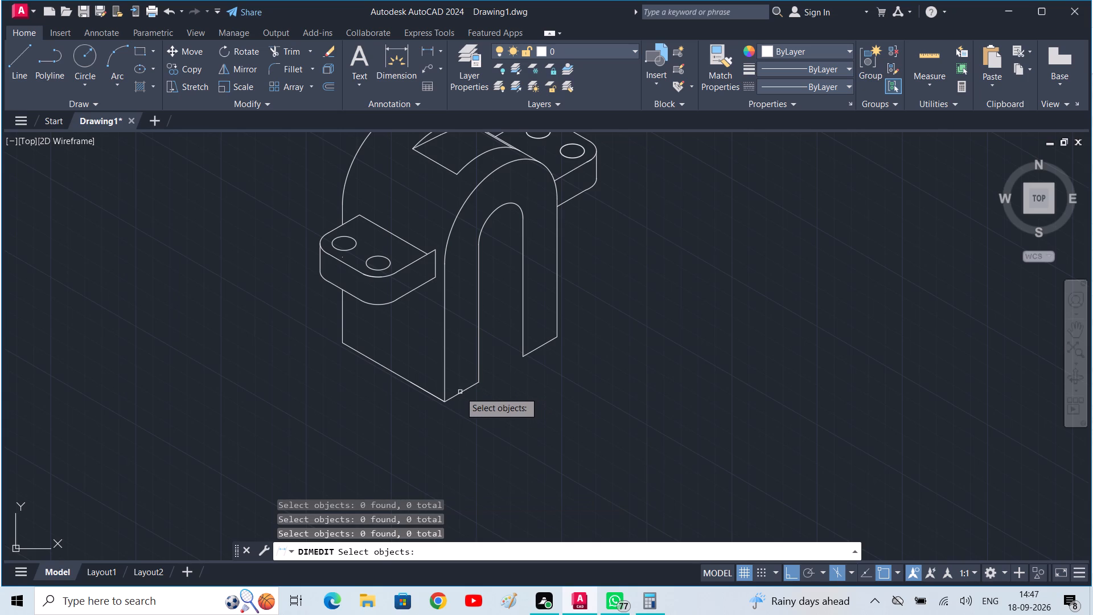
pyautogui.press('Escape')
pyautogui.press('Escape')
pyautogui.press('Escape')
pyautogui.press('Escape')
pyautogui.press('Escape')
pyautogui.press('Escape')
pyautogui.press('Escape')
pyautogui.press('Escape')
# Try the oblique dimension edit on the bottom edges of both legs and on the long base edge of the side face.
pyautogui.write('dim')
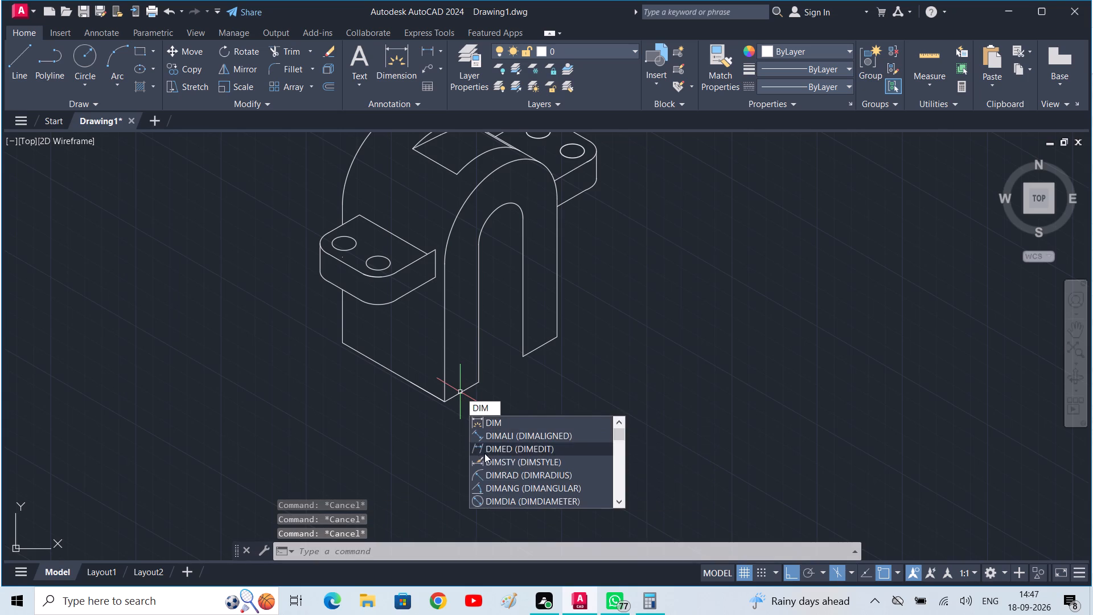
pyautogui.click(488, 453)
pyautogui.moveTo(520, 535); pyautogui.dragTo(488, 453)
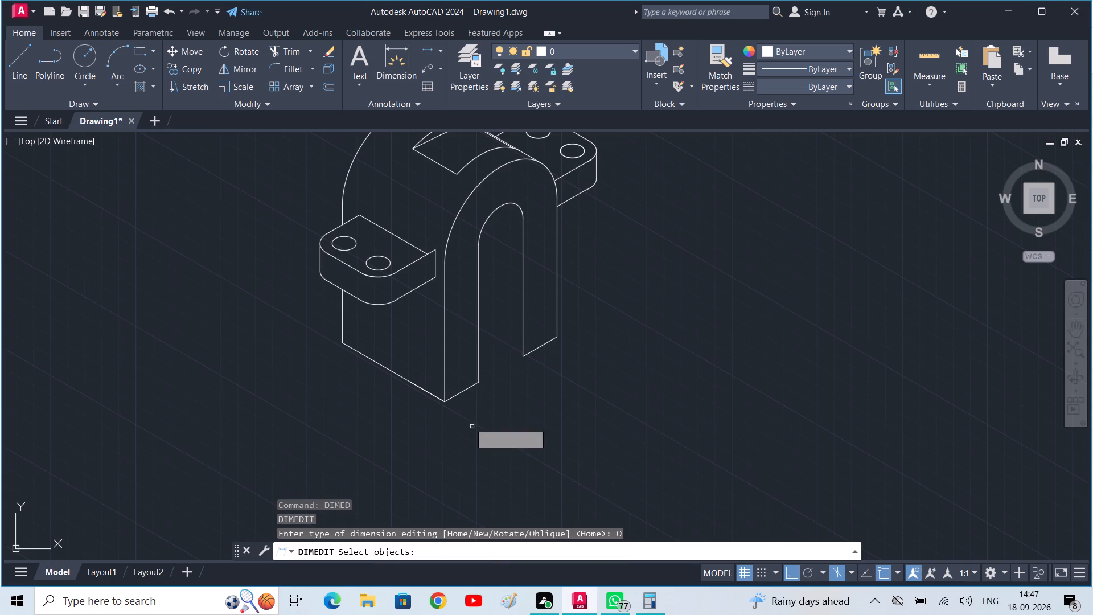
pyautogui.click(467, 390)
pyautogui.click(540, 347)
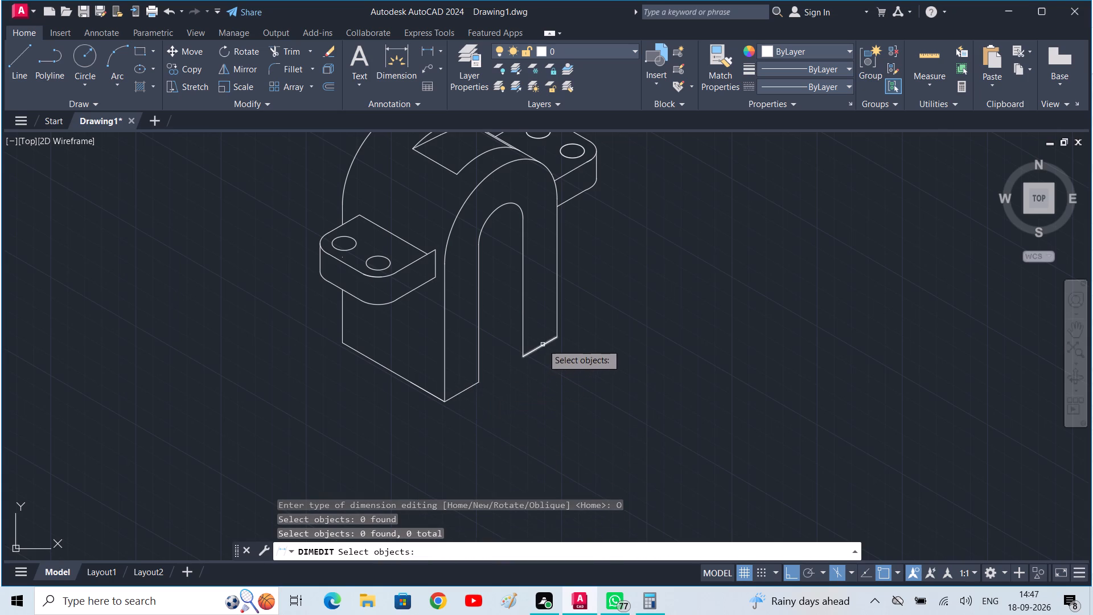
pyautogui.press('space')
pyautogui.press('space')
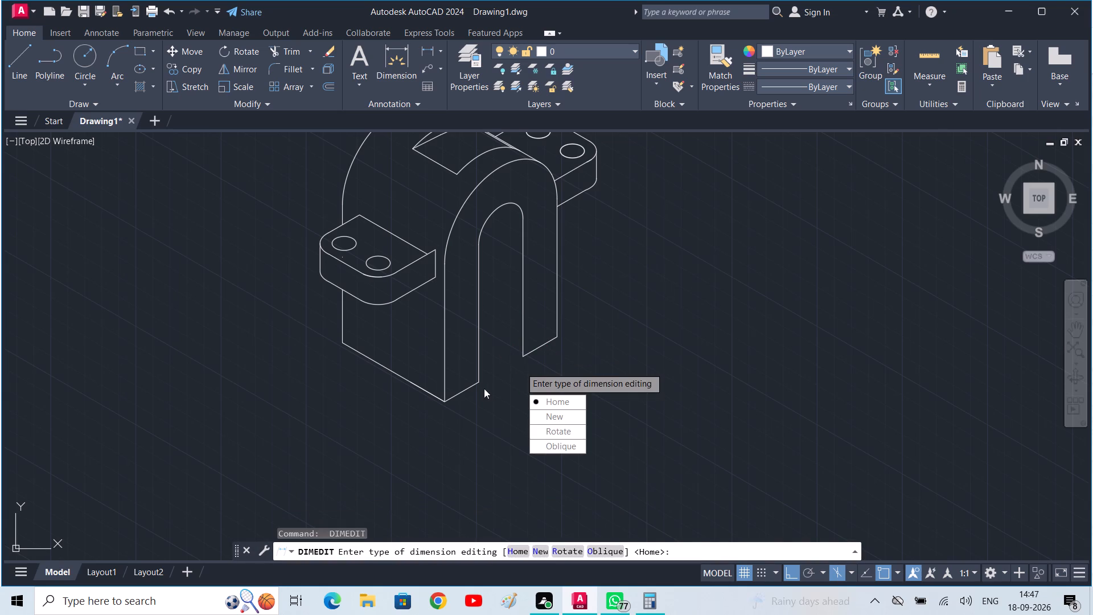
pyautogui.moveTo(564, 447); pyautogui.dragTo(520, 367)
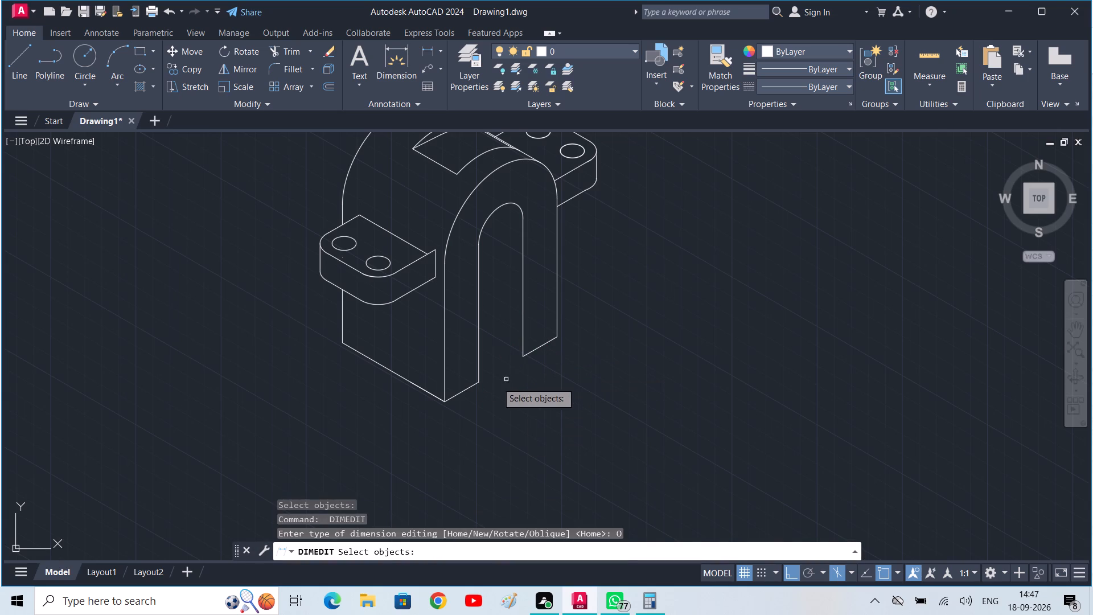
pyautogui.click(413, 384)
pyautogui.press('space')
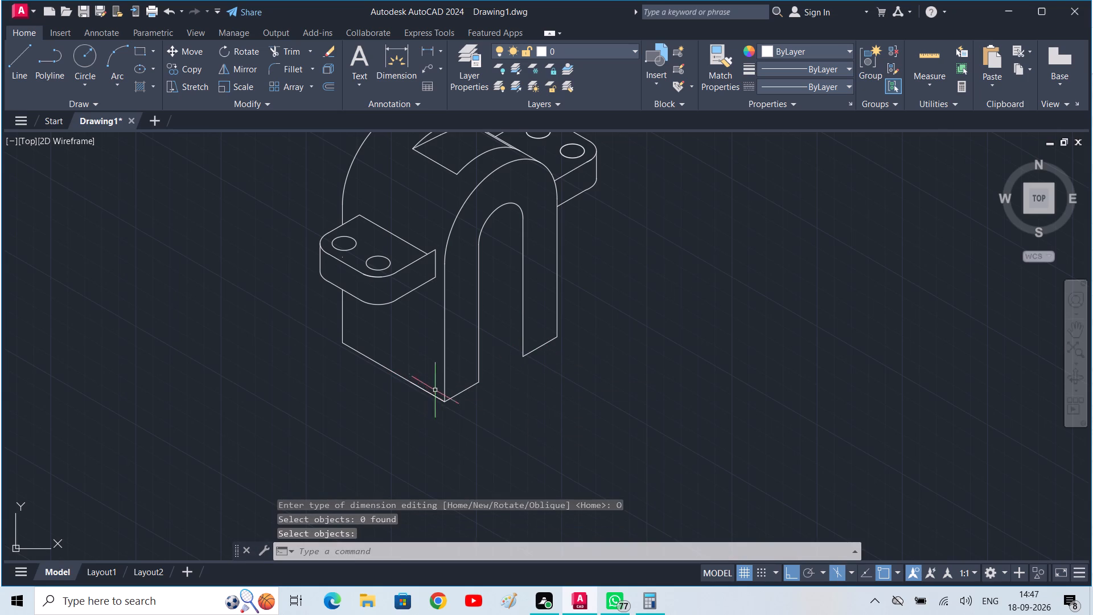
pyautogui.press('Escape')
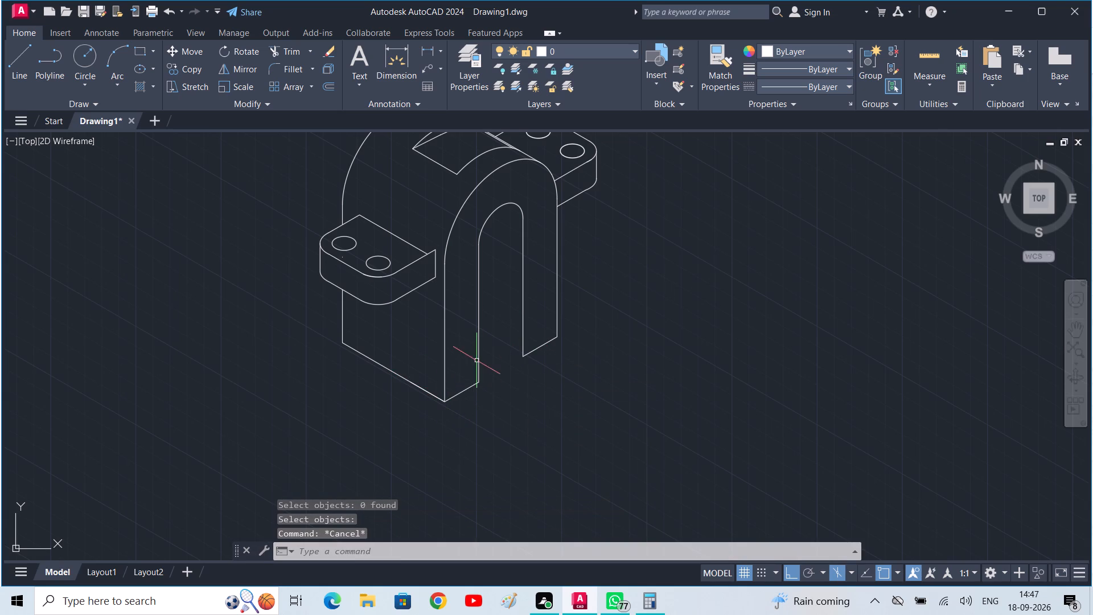
# Add an aligned dimension to the long base edge of the bracket's side face, placed below the edge.
pyautogui.moveTo(478, 362); pyautogui.dragTo(480, 396, button='middle')
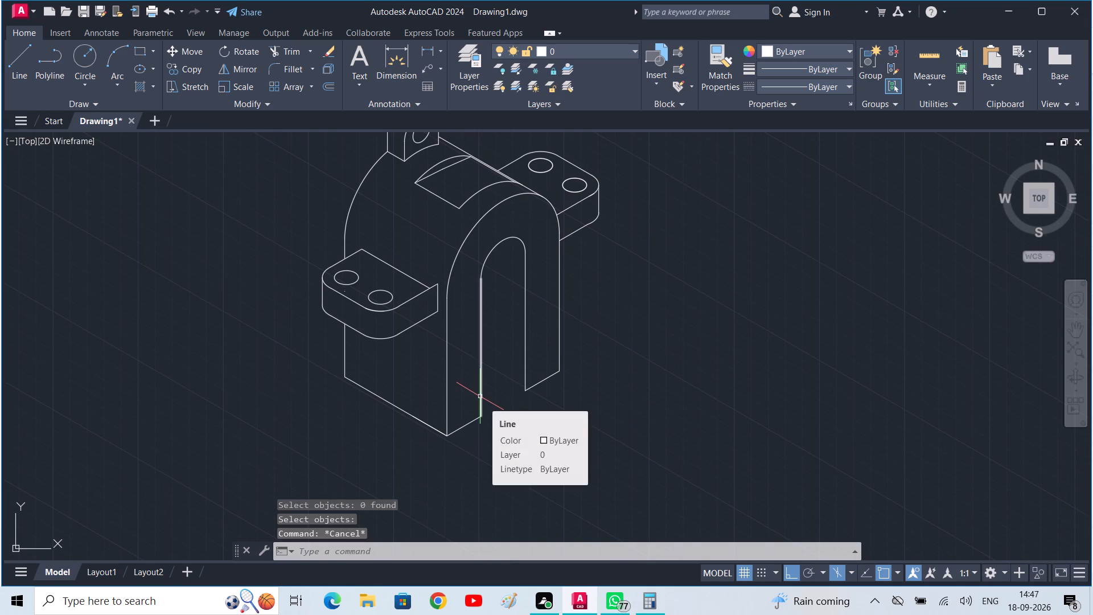
pyautogui.write('dal')
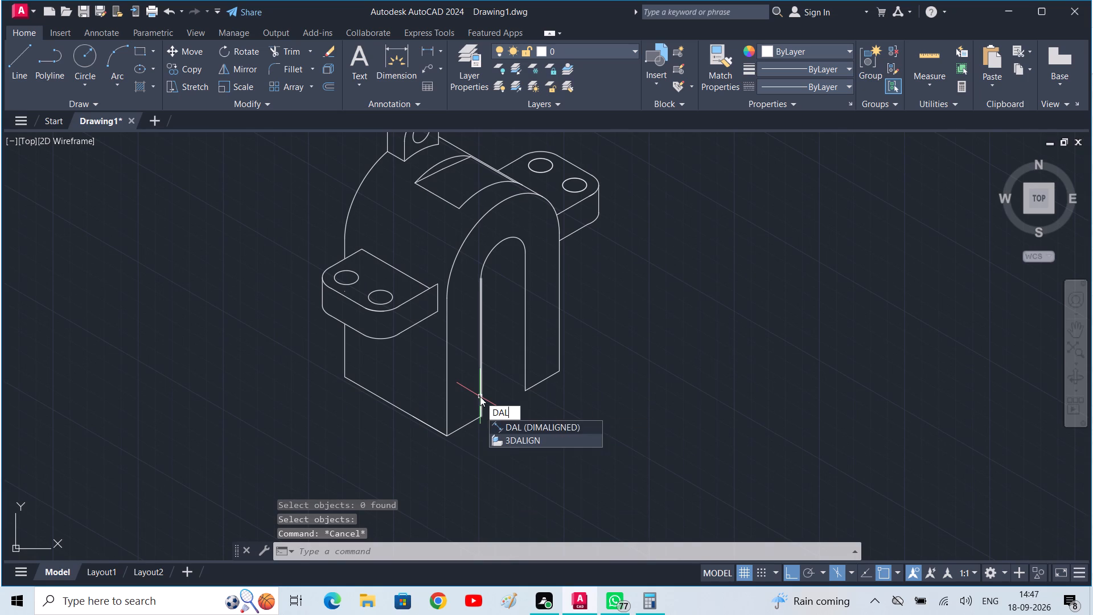
pyautogui.press('space')
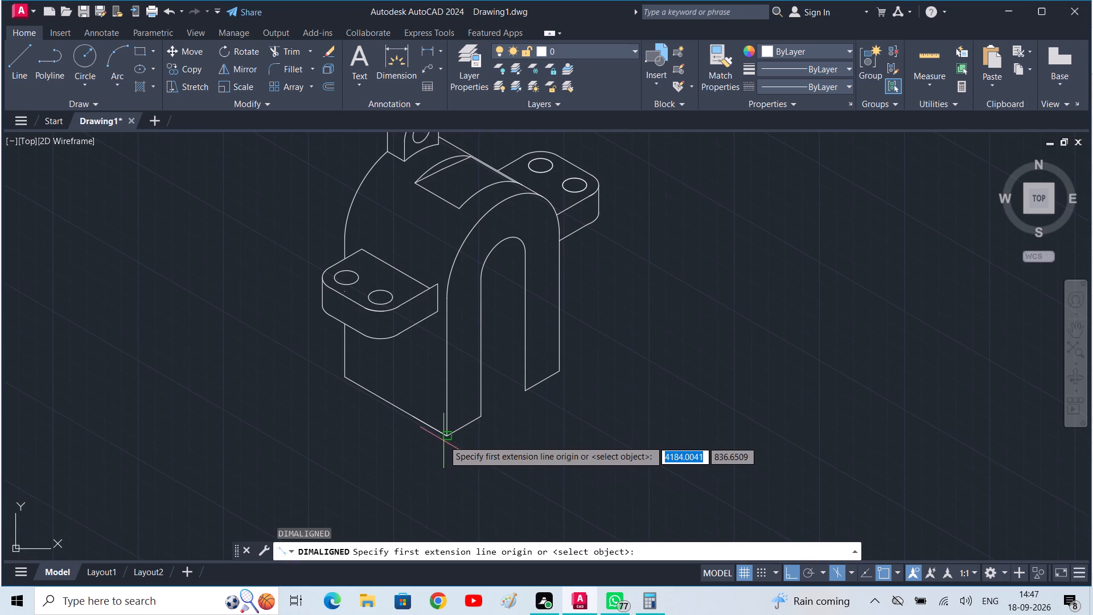
pyautogui.click(443, 440)
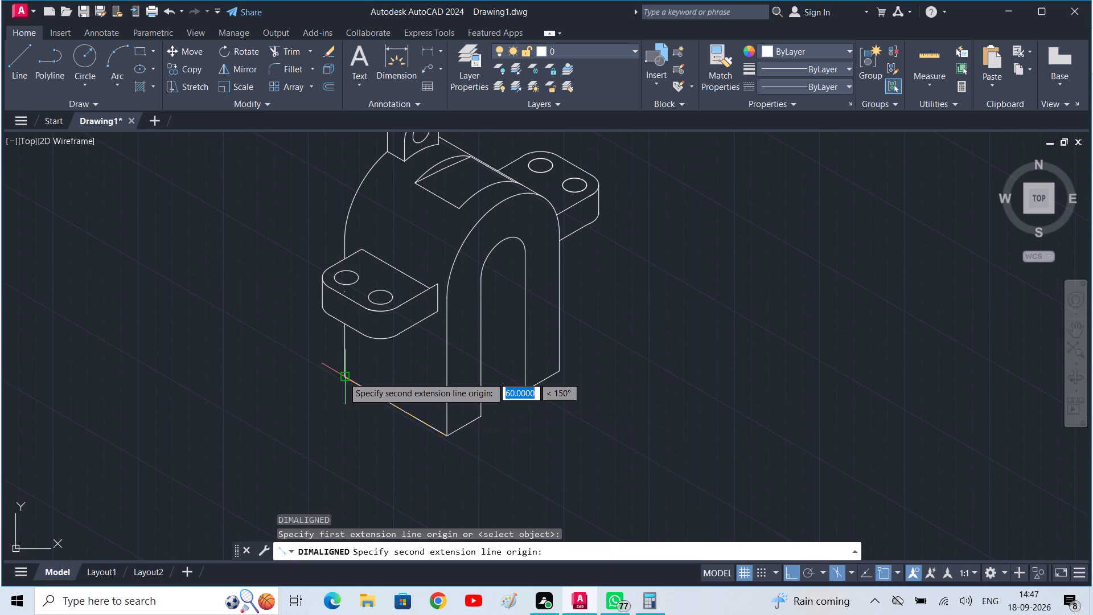
pyautogui.click(344, 379)
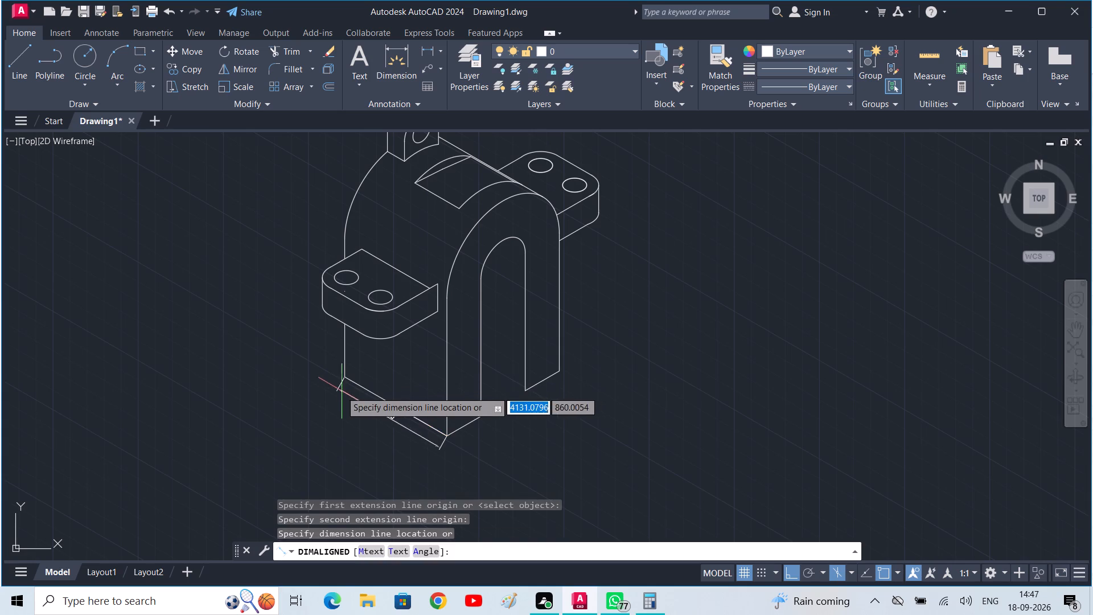
pyautogui.click(321, 408)
# Add an aligned dimension for the front face's overall width, between the outer bottom corners of the two legs.
pyautogui.press('space')
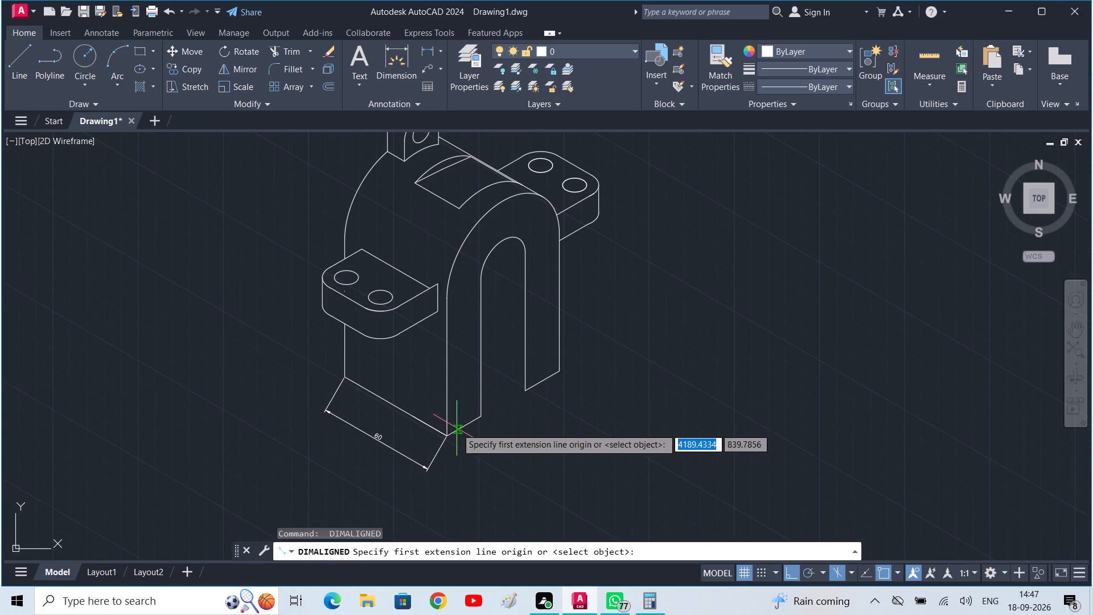
pyautogui.click(447, 433)
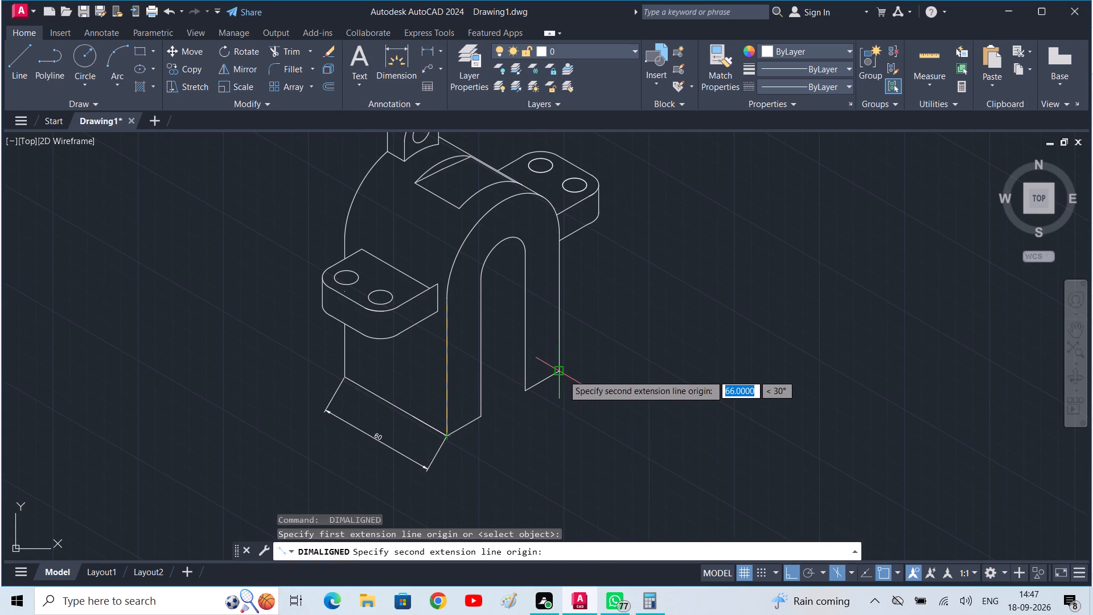
pyautogui.click(563, 375)
pyautogui.click(584, 395)
# Add an aligned dimension to the far leg's short bottom edge, placed inside the overall width dimension.
pyautogui.press('space')
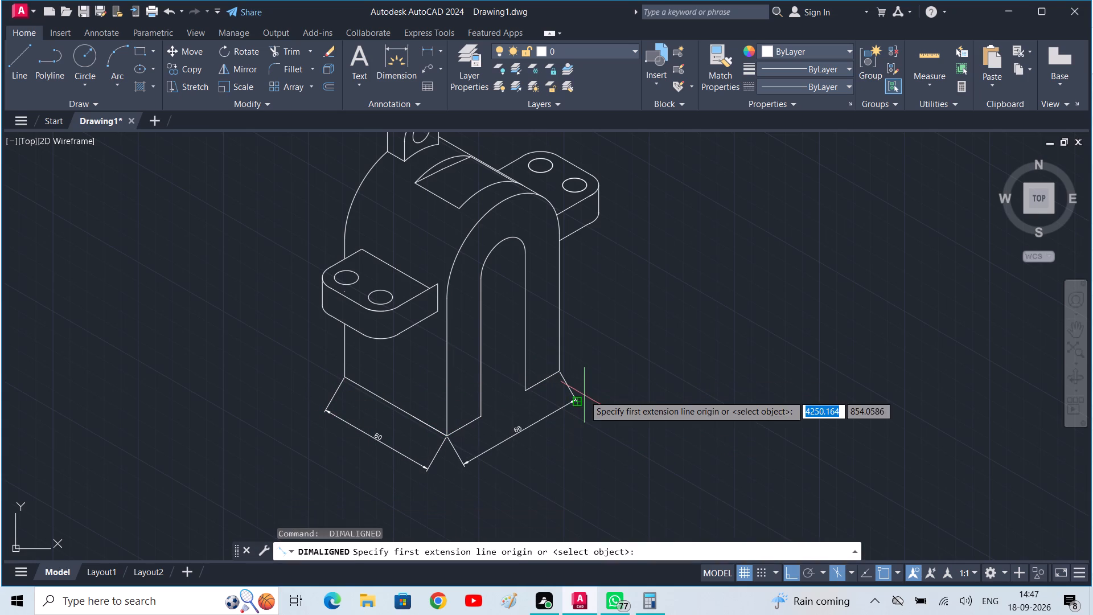
pyautogui.click(525, 389)
pyautogui.click(554, 373)
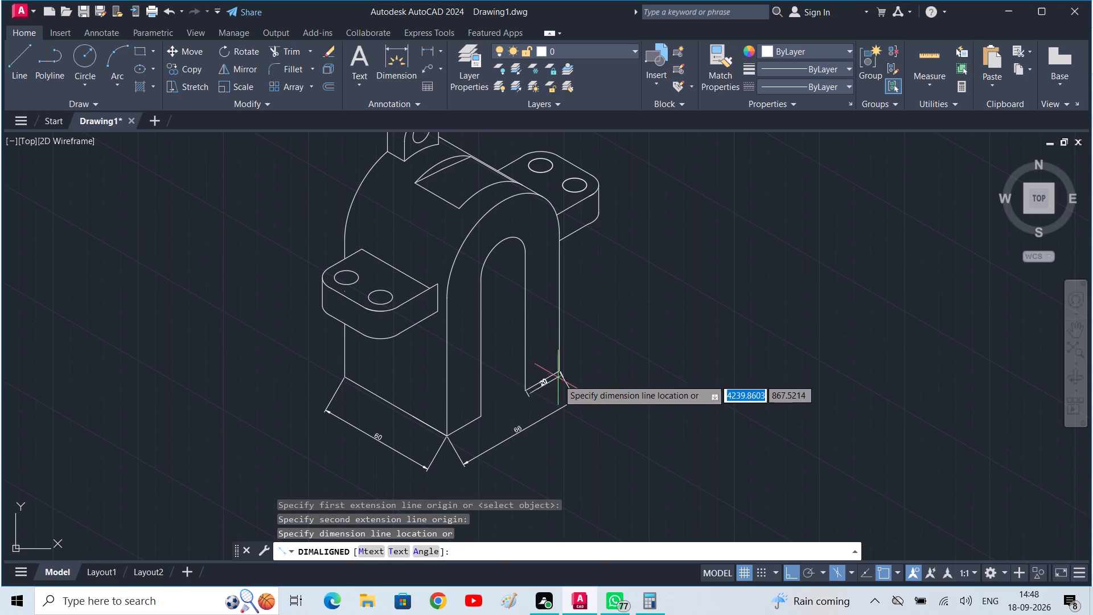
pyautogui.click(560, 391)
# Add an aligned dimension for the far leg's outer vertical edge, from its bottom corner to the start of the arch.
pyautogui.press('space')
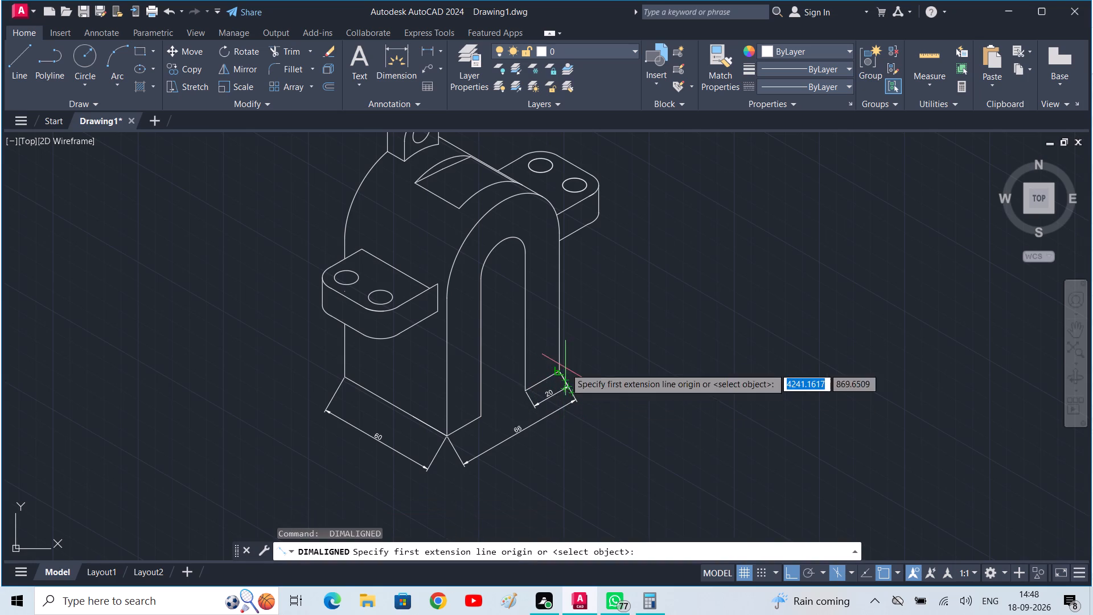
pyautogui.click(560, 368)
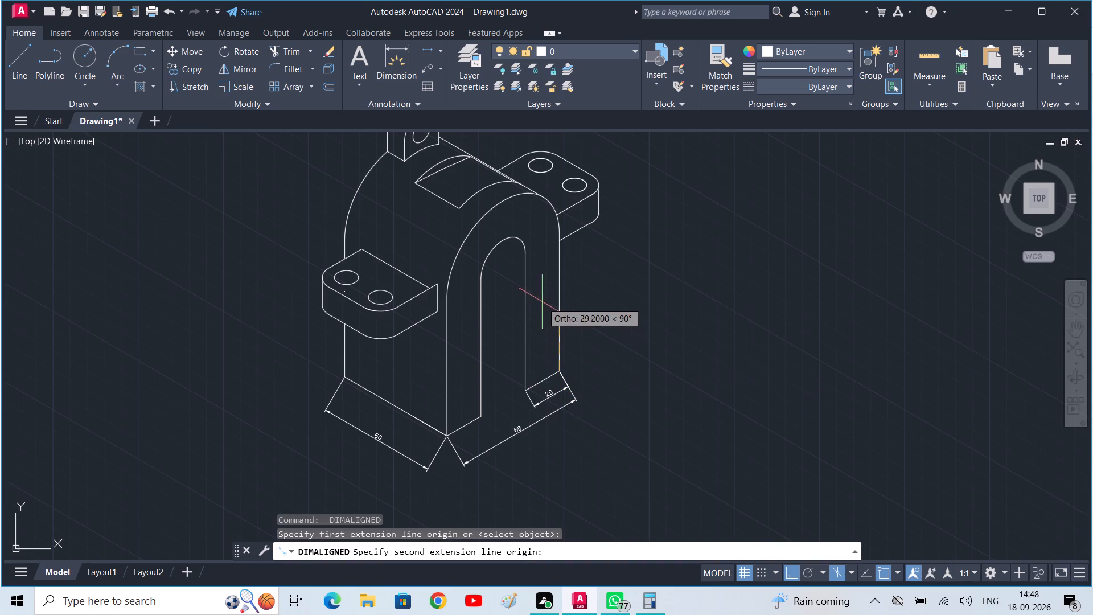
pyautogui.click(557, 226)
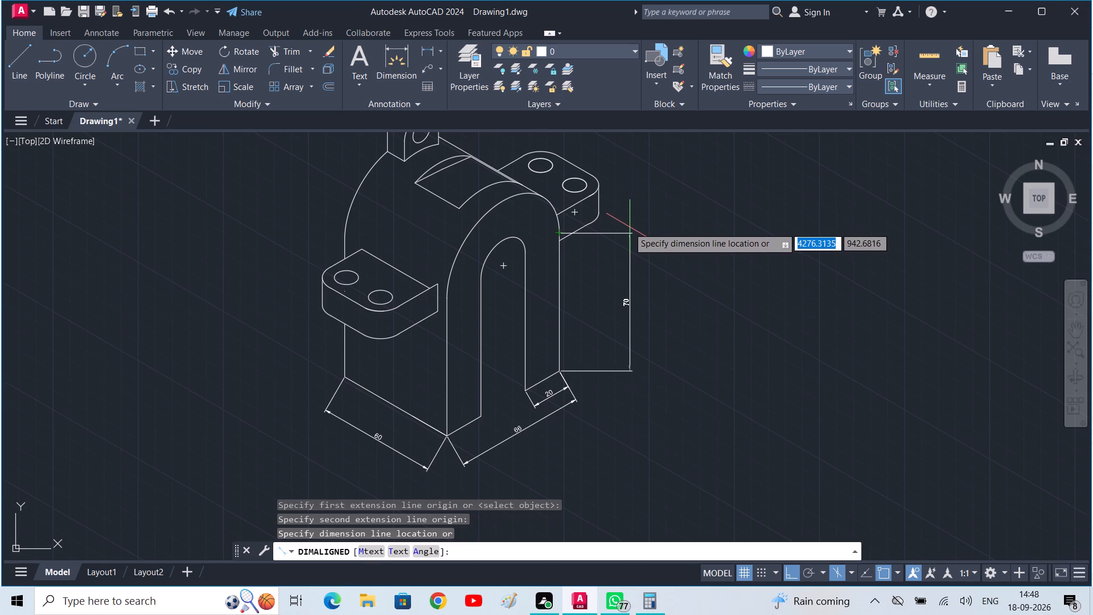
pyautogui.click(628, 227)
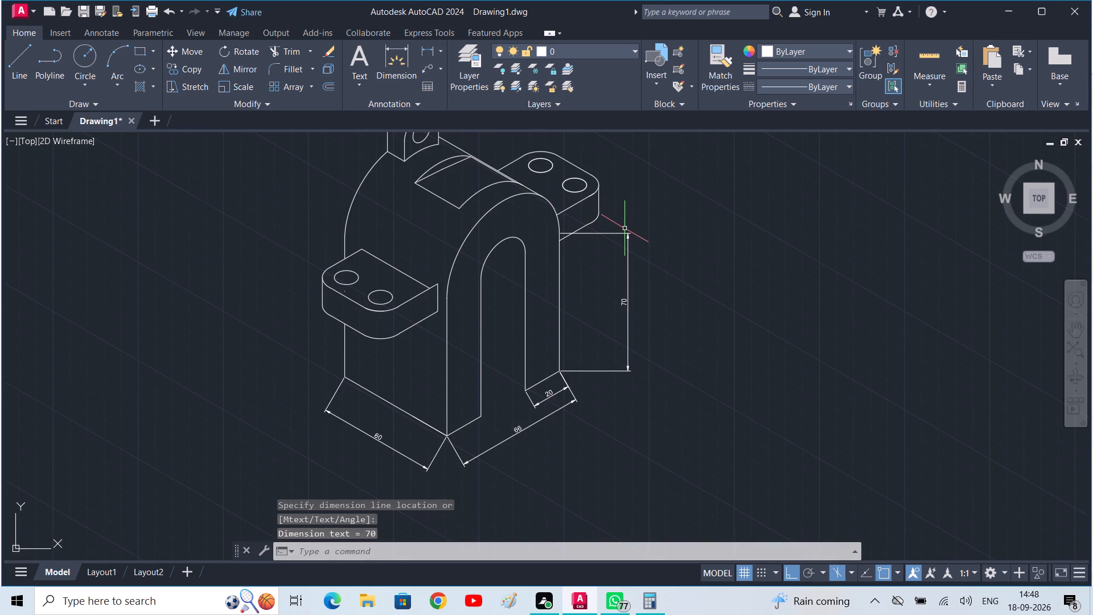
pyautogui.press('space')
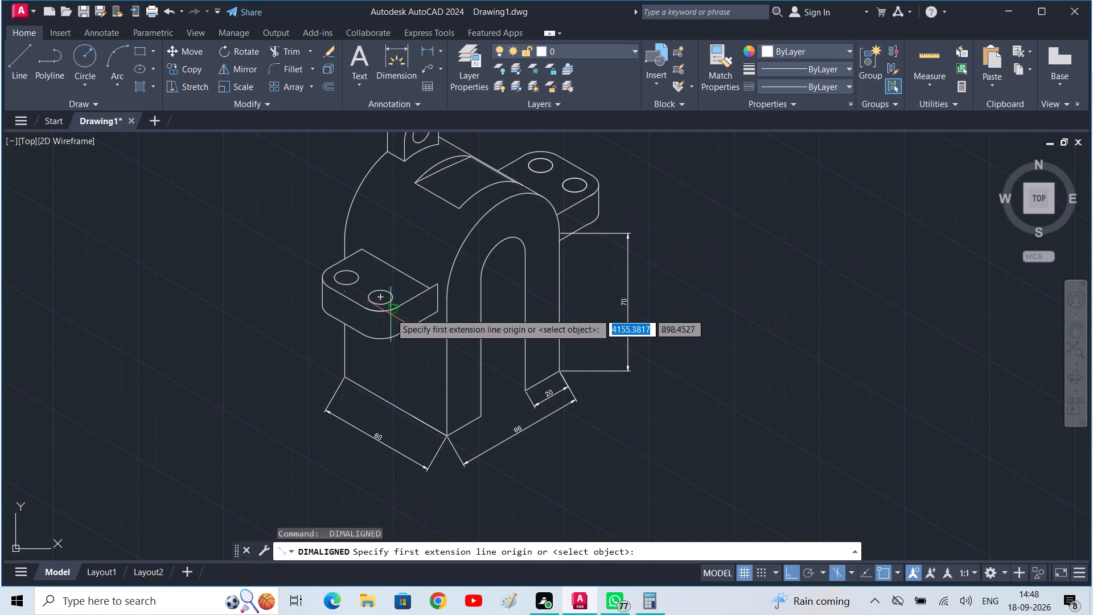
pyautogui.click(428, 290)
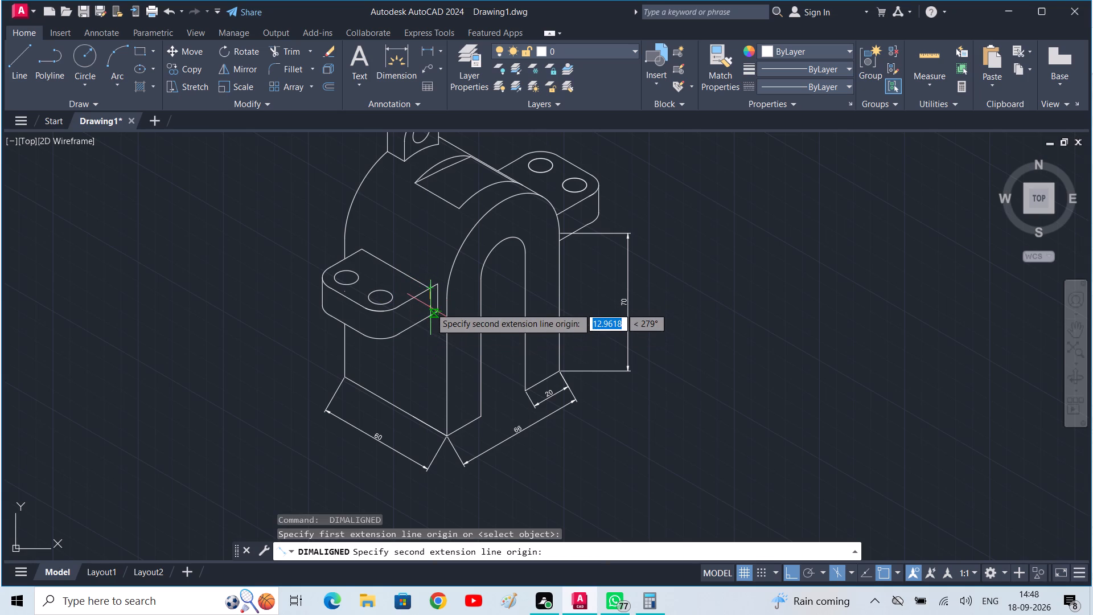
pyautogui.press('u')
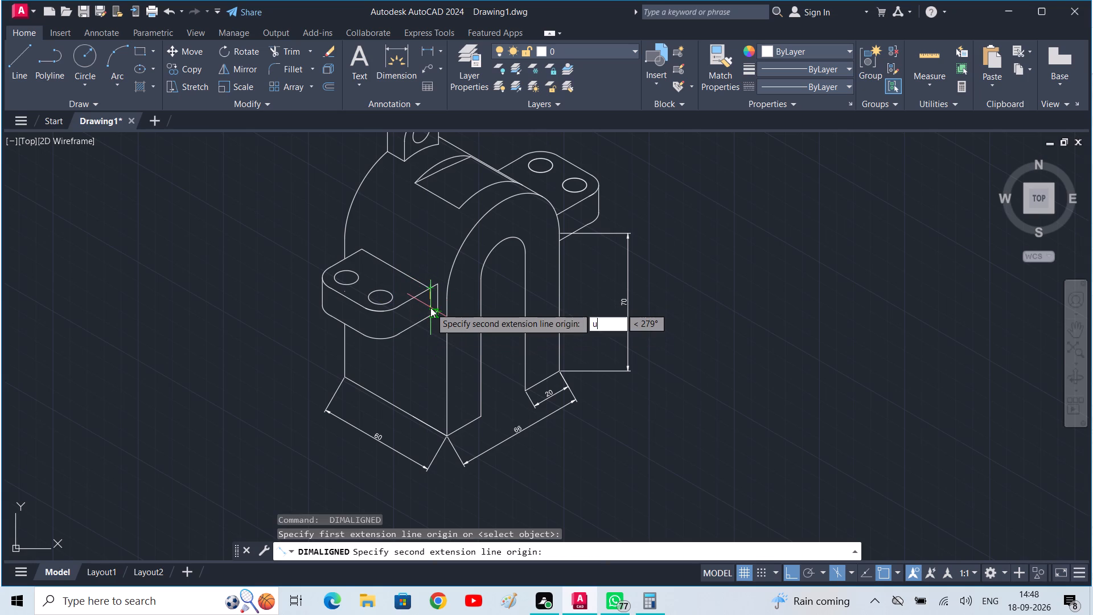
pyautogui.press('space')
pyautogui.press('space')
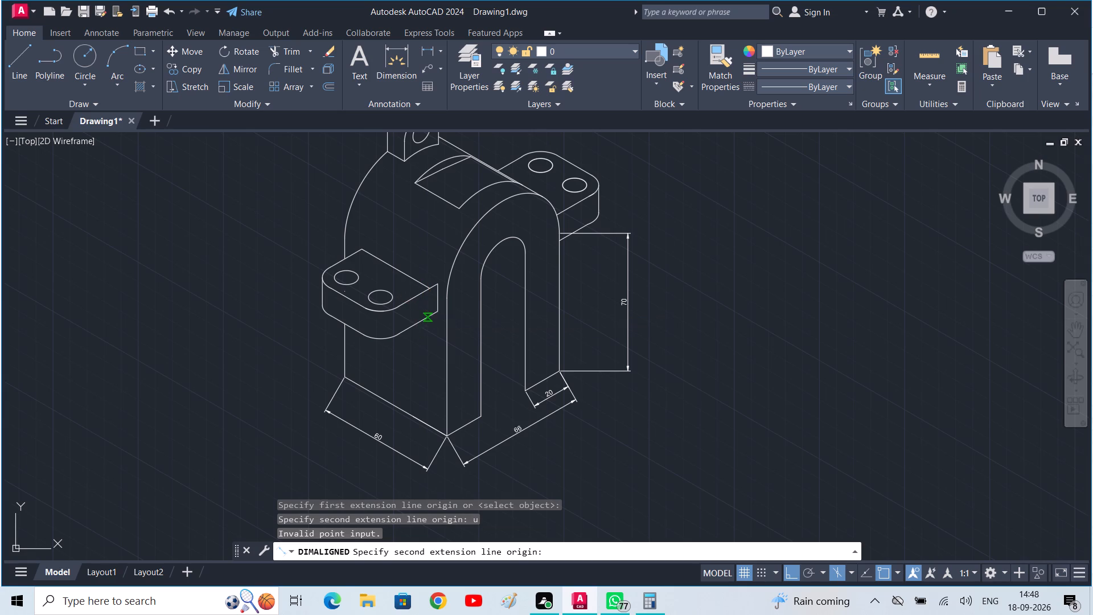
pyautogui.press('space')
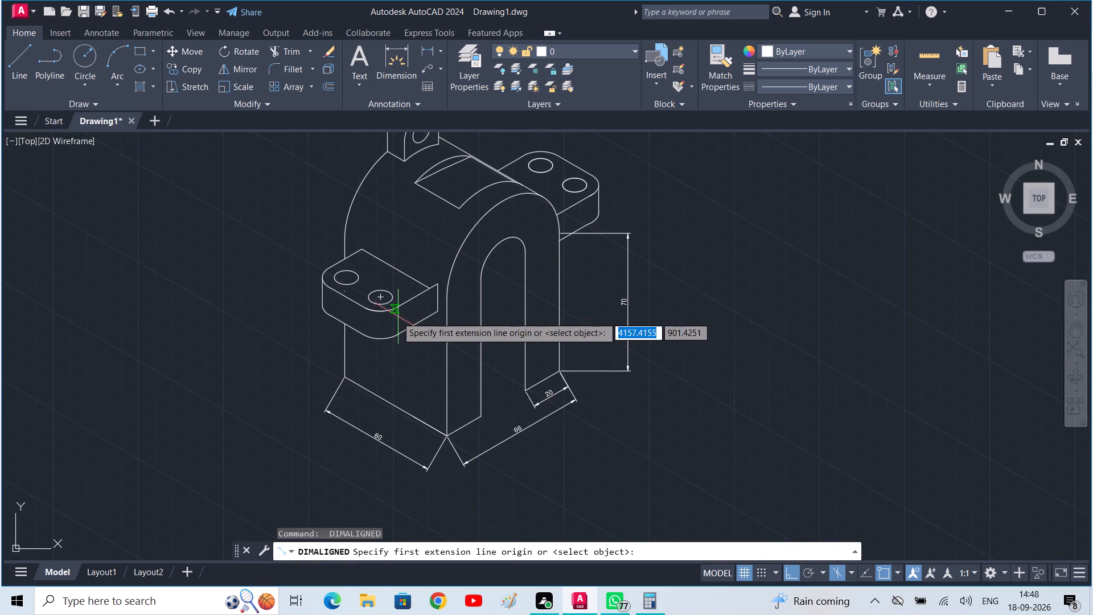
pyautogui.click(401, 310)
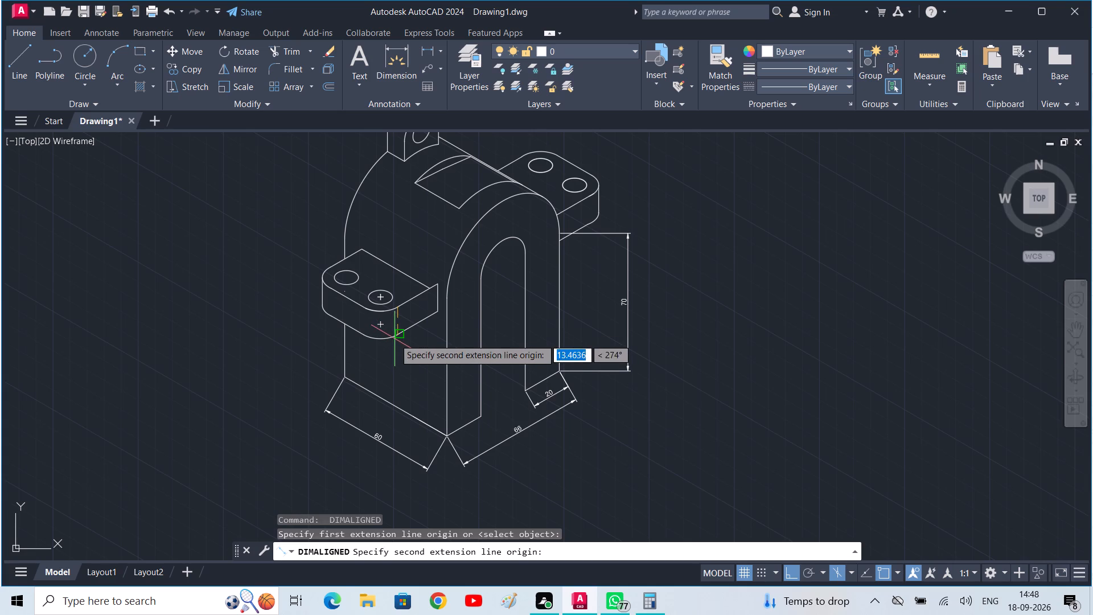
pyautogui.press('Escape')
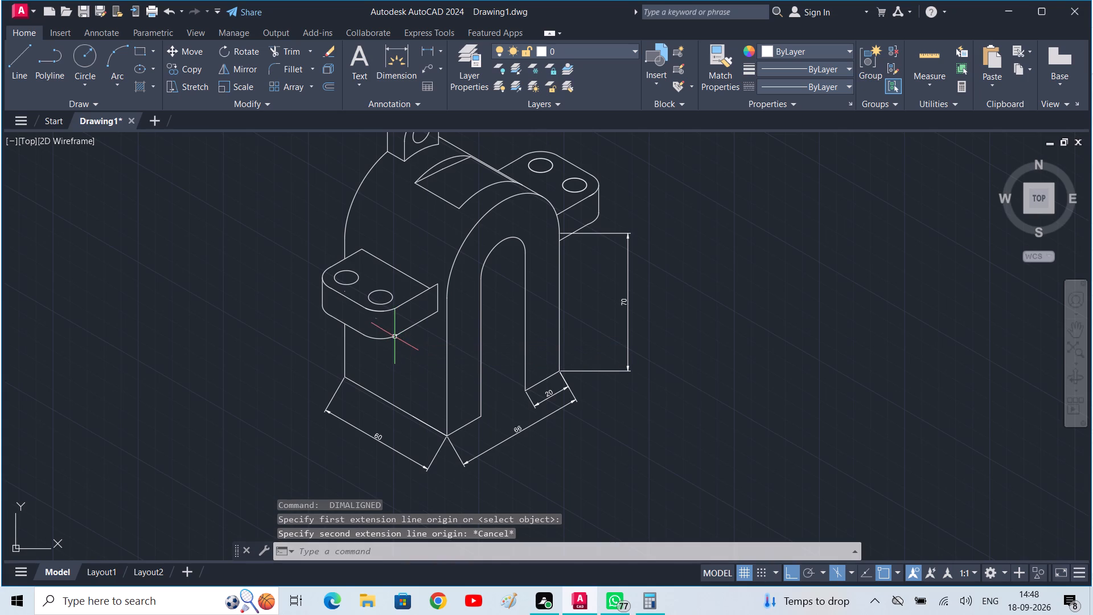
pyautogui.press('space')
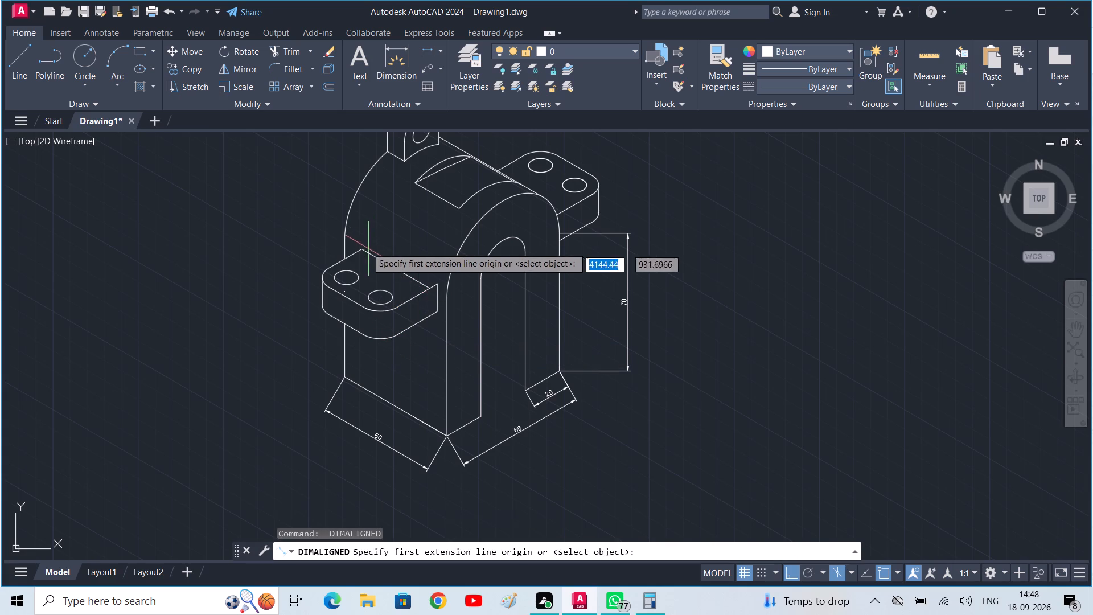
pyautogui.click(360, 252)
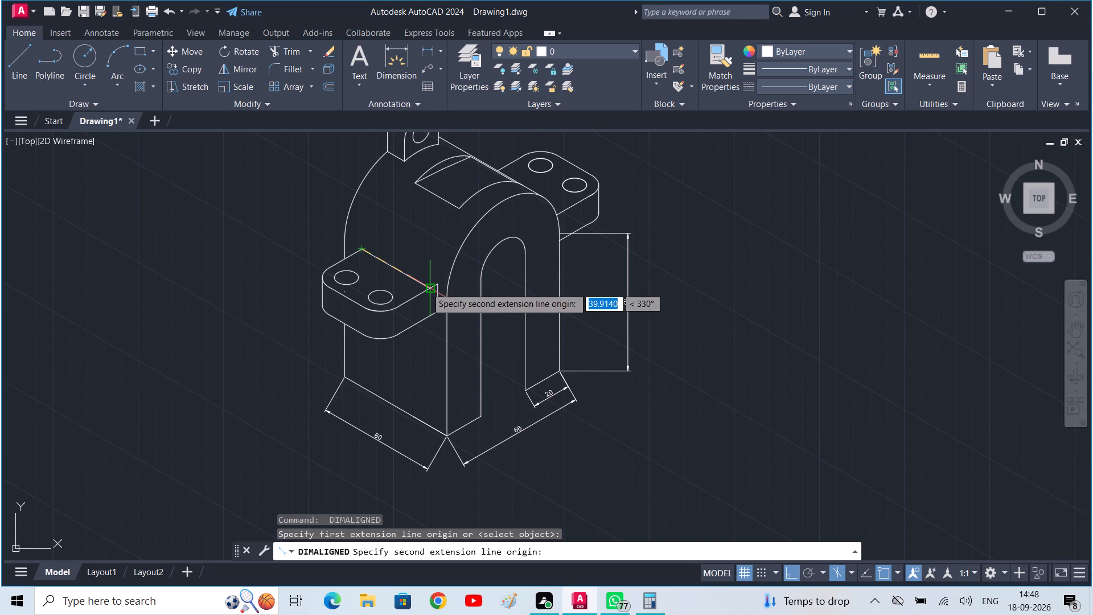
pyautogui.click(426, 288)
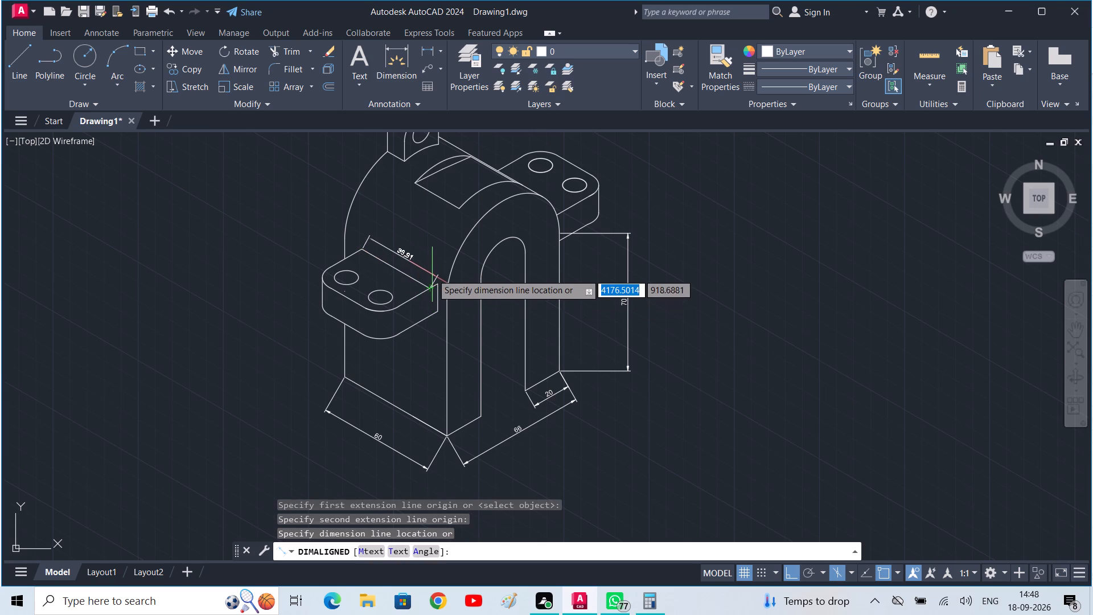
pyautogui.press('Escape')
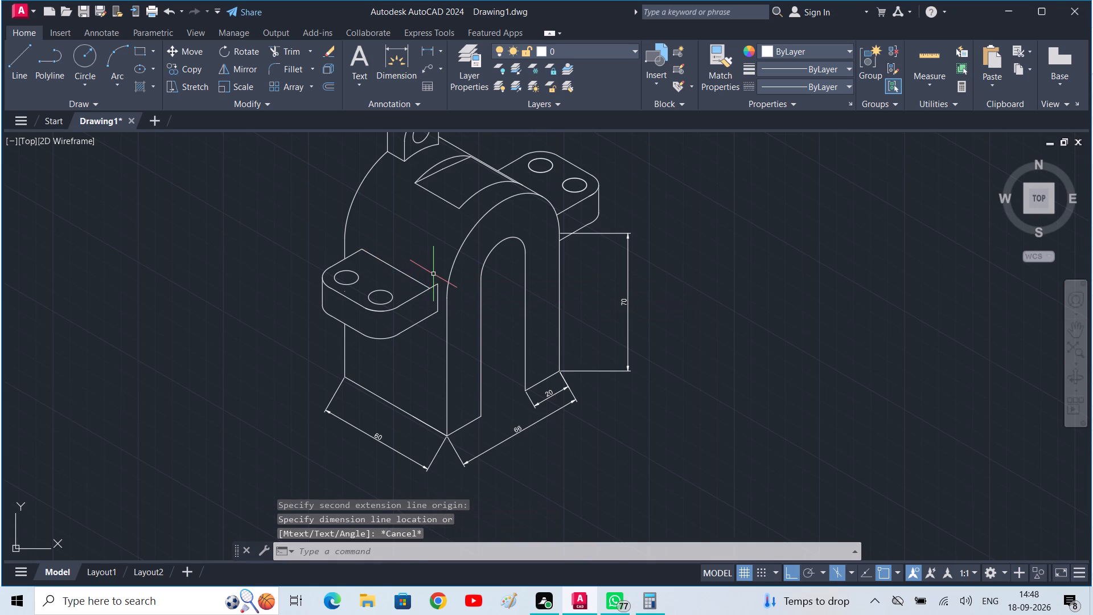
# Add an aligned dimension to the lower straight edge of the cutout on top of the arch, placed just below the edge.
pyautogui.moveTo(433, 273); pyautogui.dragTo(400, 348, button='middle')
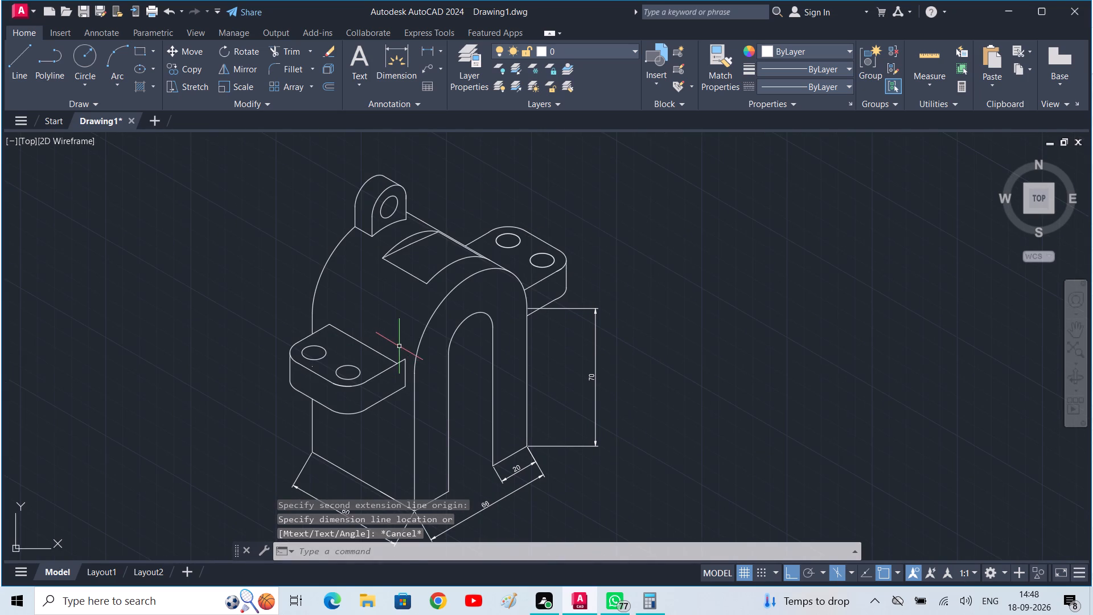
pyautogui.press('space')
pyautogui.click(382, 255)
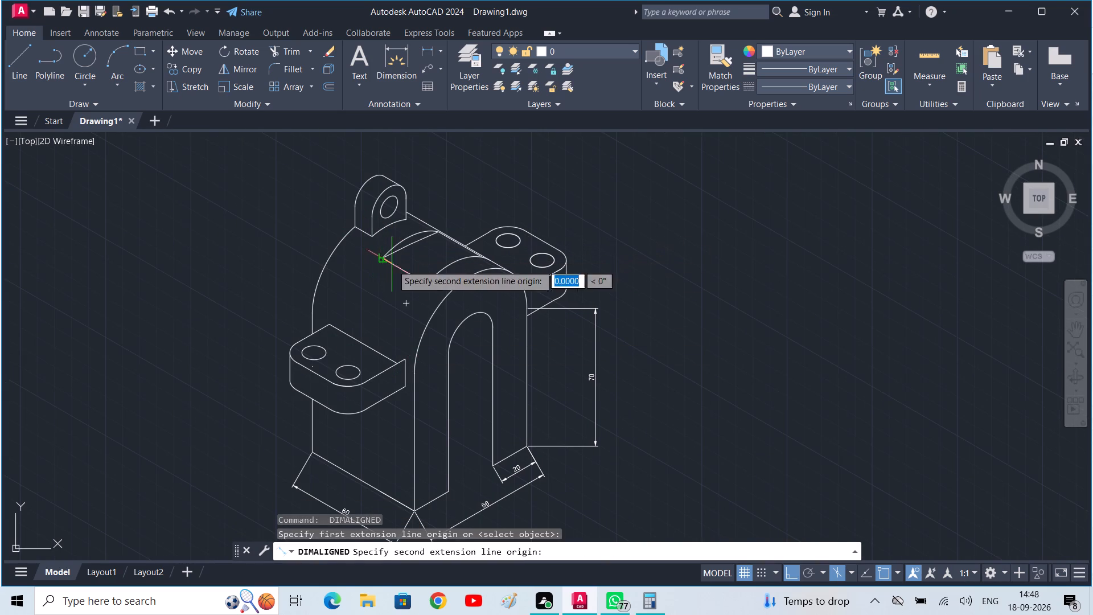
pyautogui.click(425, 285)
pyautogui.click(410, 300)
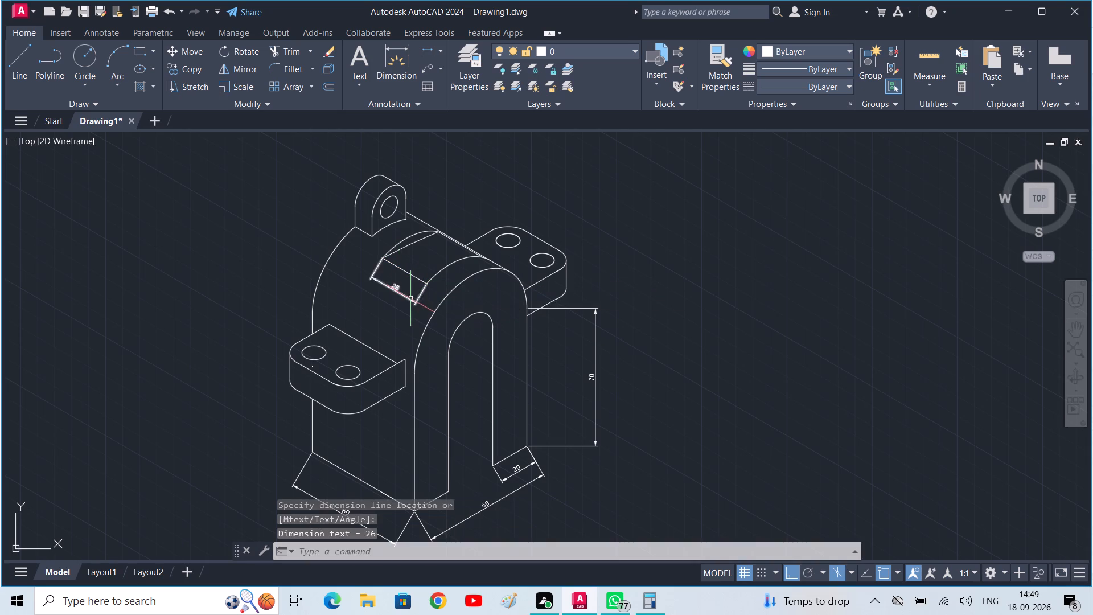
# Add an aligned dimension for the arch-top cutout's depth, from the midpoint of its sloping straight edge up to the arc.
pyautogui.press('space')
pyautogui.scroll(3, 410, 249)
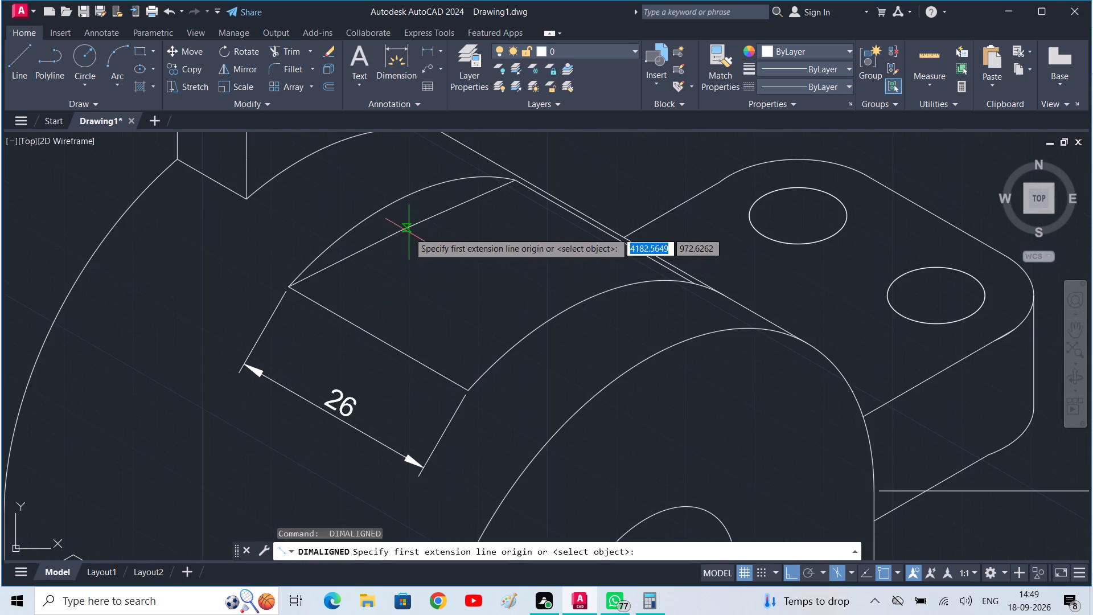
pyautogui.click(410, 232)
pyautogui.click(408, 194)
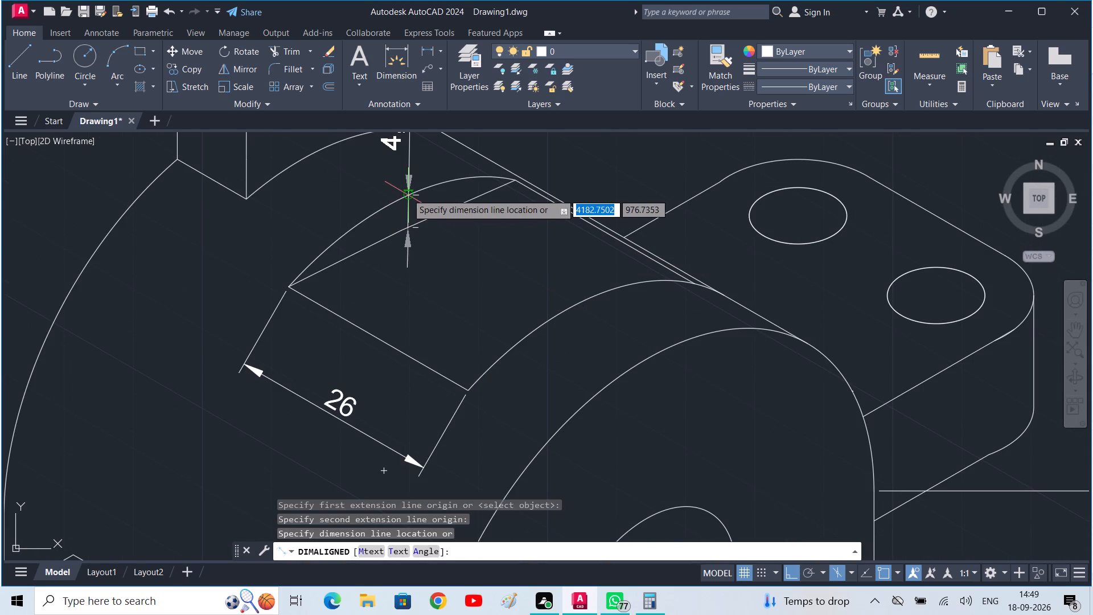
pyautogui.click(407, 194)
pyautogui.scroll(-2, 414, 235)
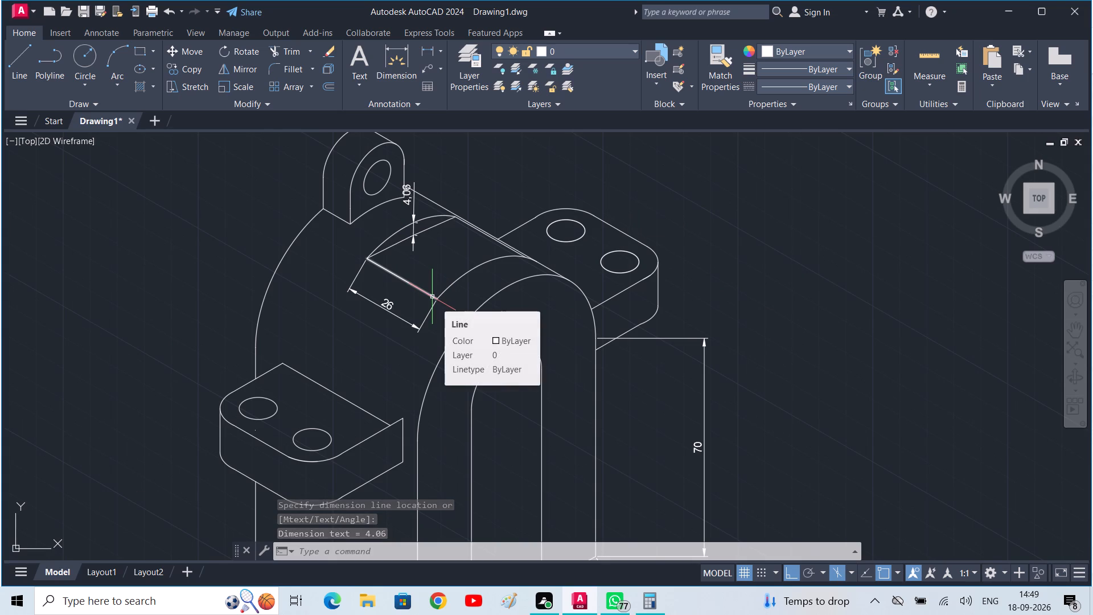
# Add an aligned dimension for the upright lug's thickness along its short bottom edge, placed just below the edge.
pyautogui.press('space')
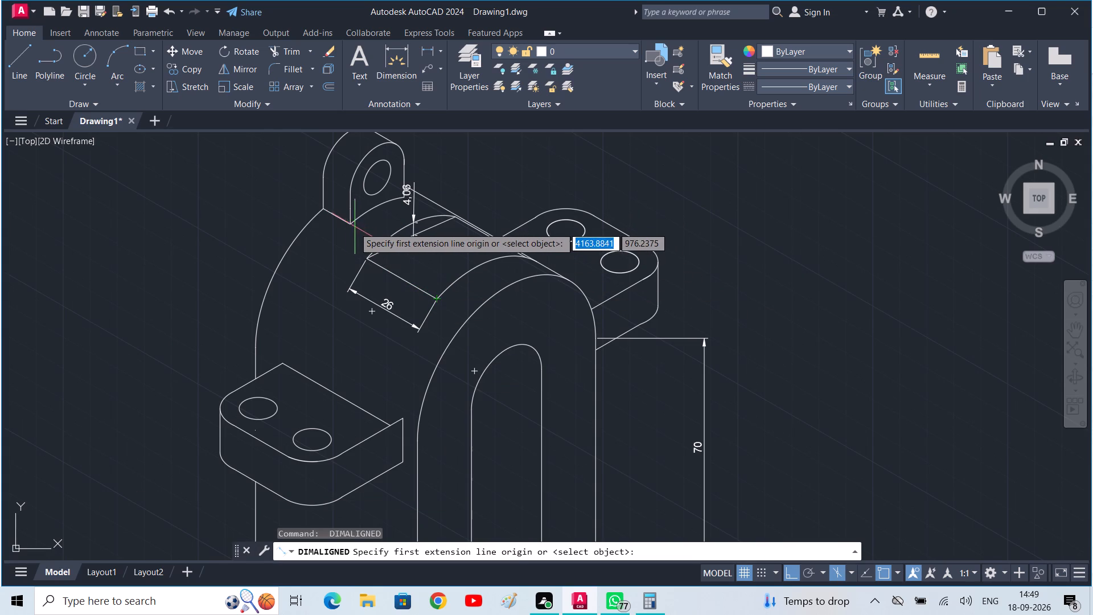
pyautogui.click(351, 227)
pyautogui.click(322, 210)
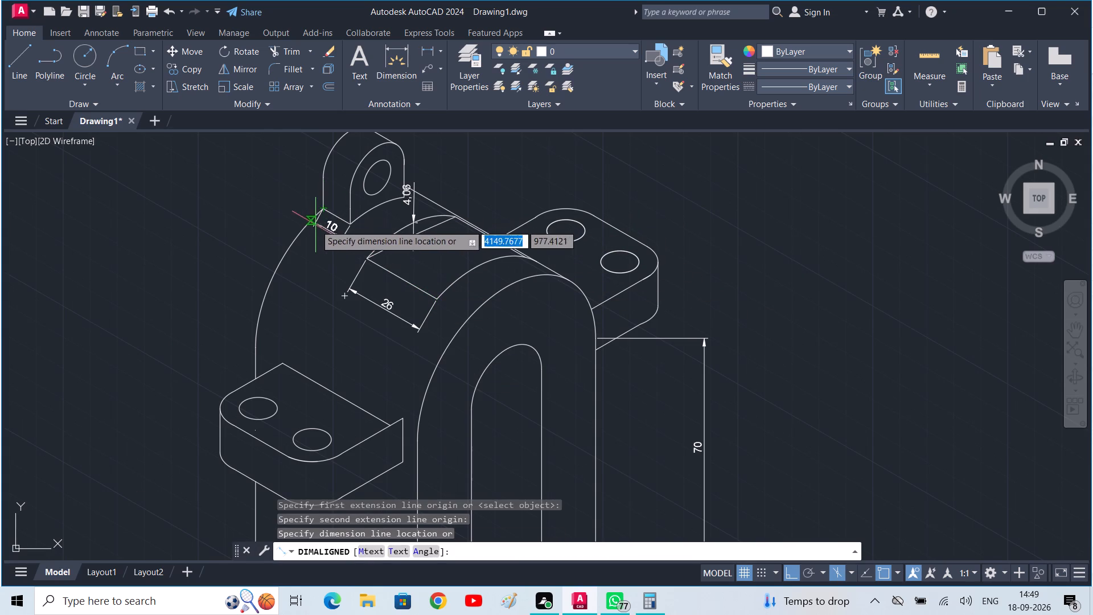
pyautogui.click(314, 227)
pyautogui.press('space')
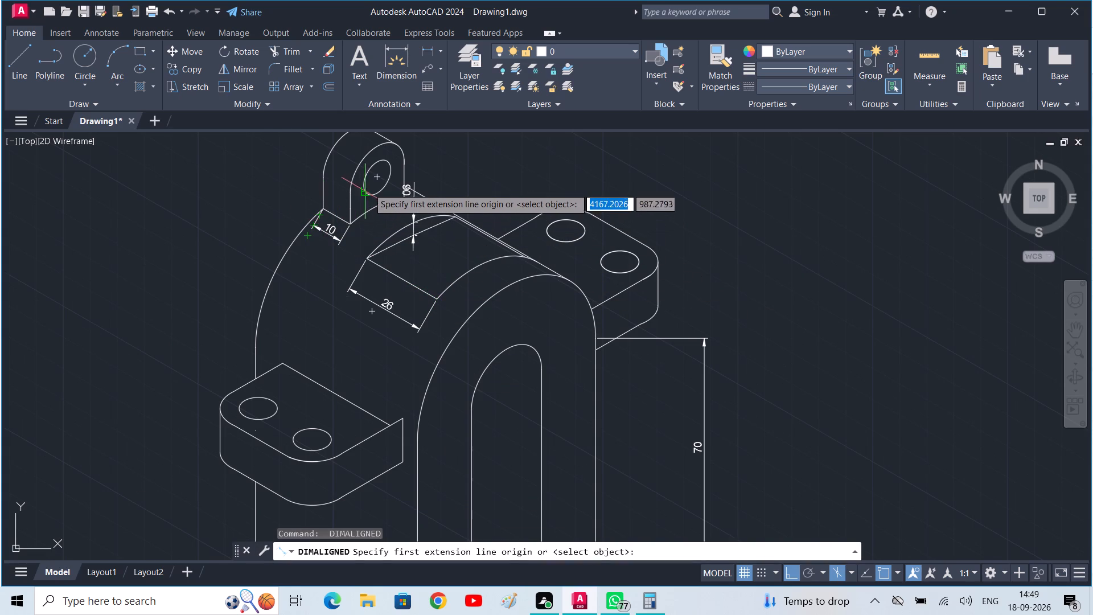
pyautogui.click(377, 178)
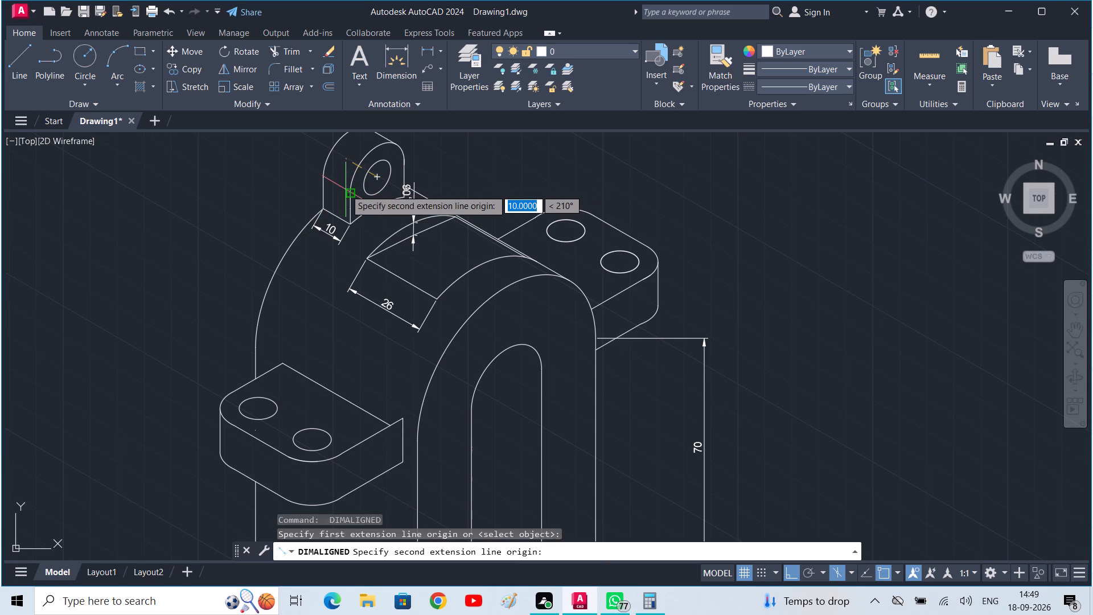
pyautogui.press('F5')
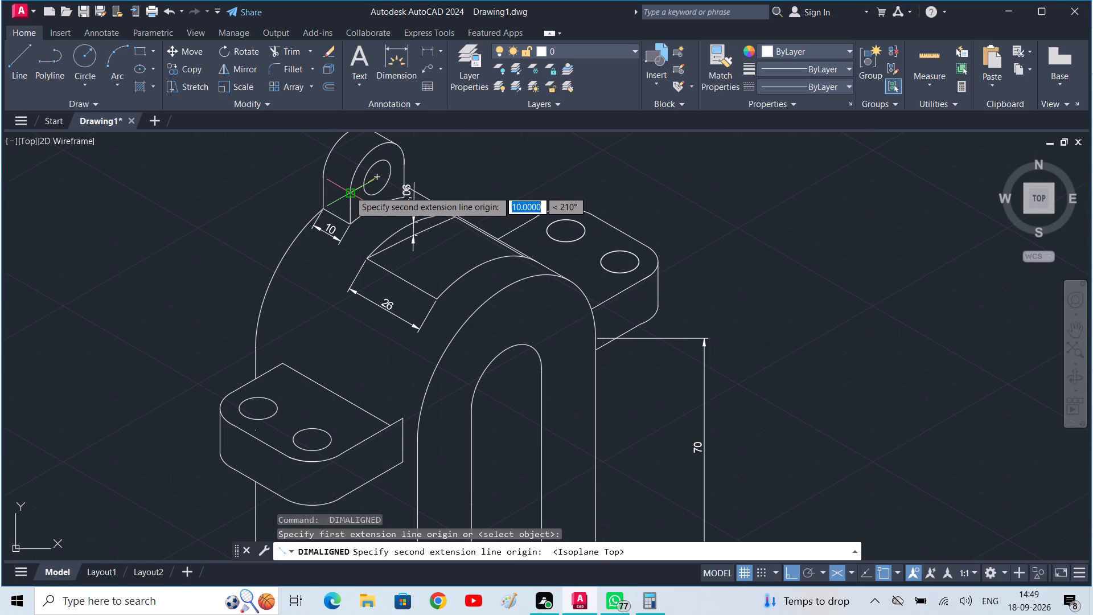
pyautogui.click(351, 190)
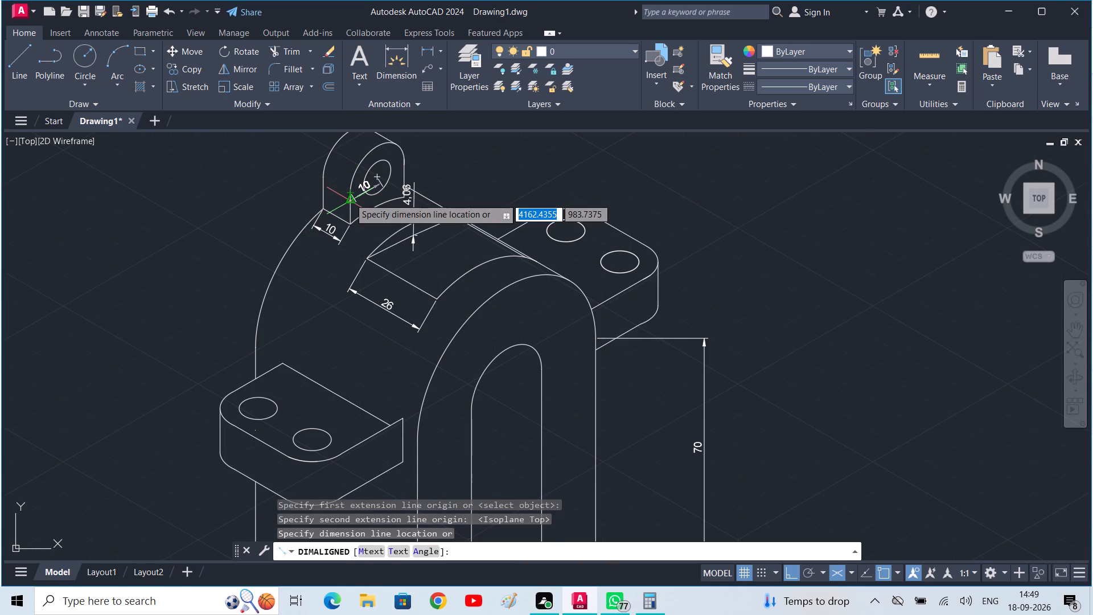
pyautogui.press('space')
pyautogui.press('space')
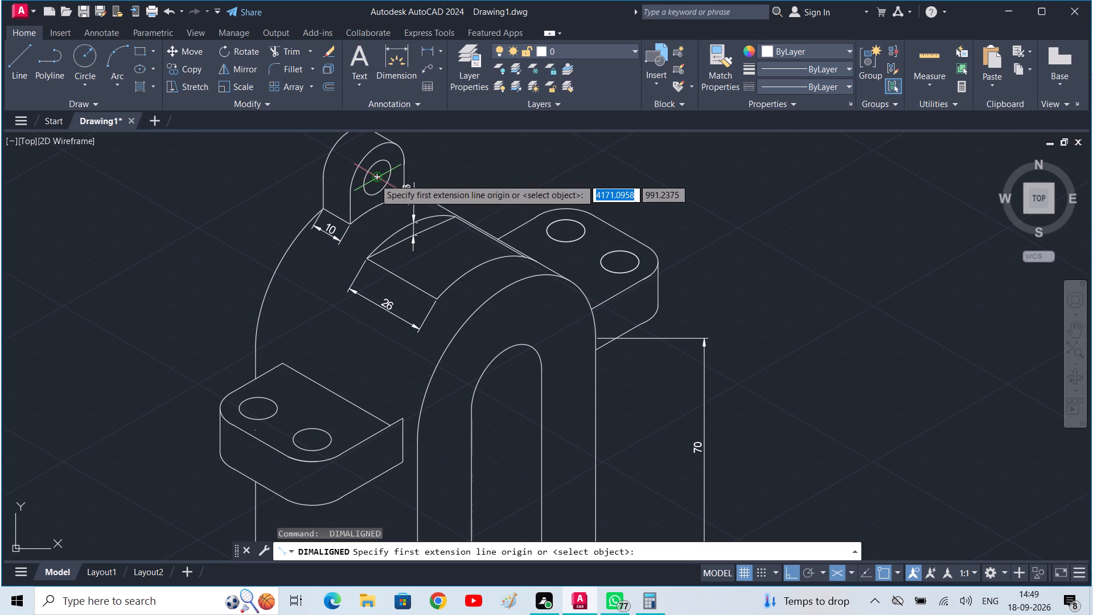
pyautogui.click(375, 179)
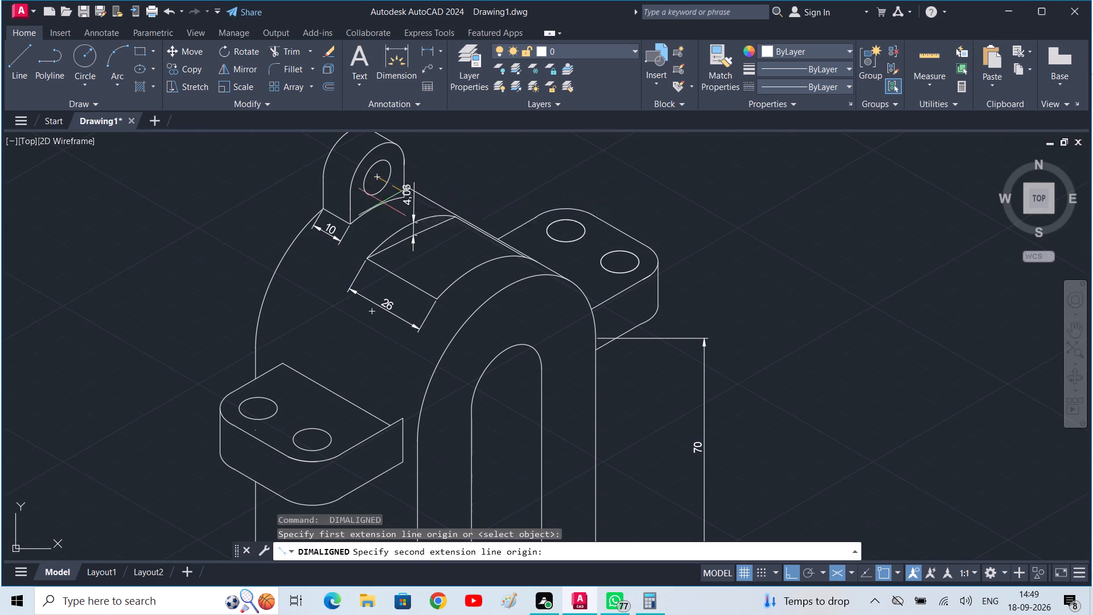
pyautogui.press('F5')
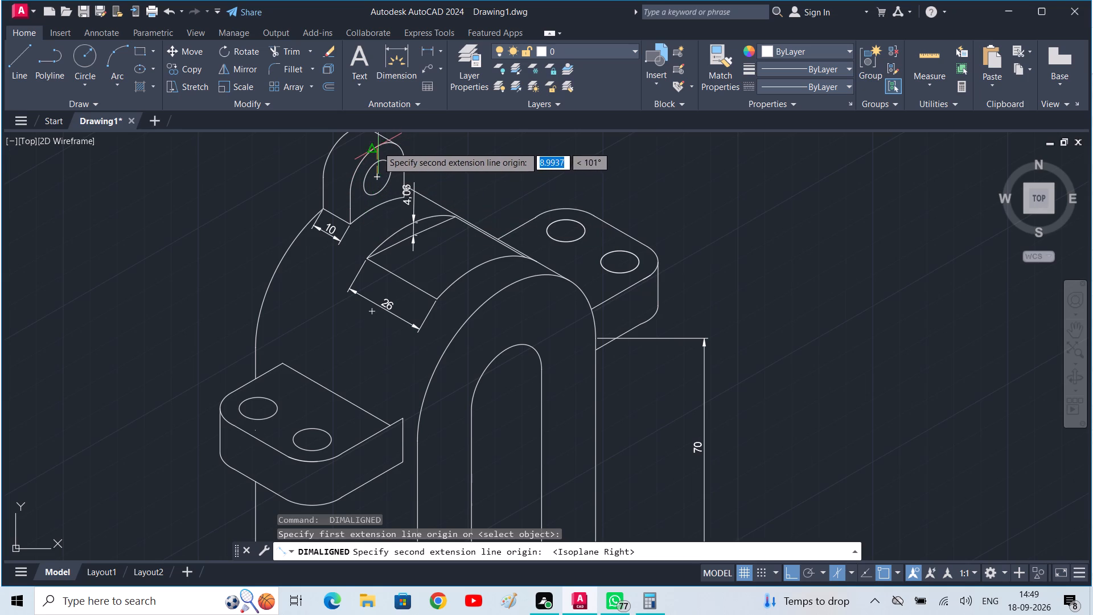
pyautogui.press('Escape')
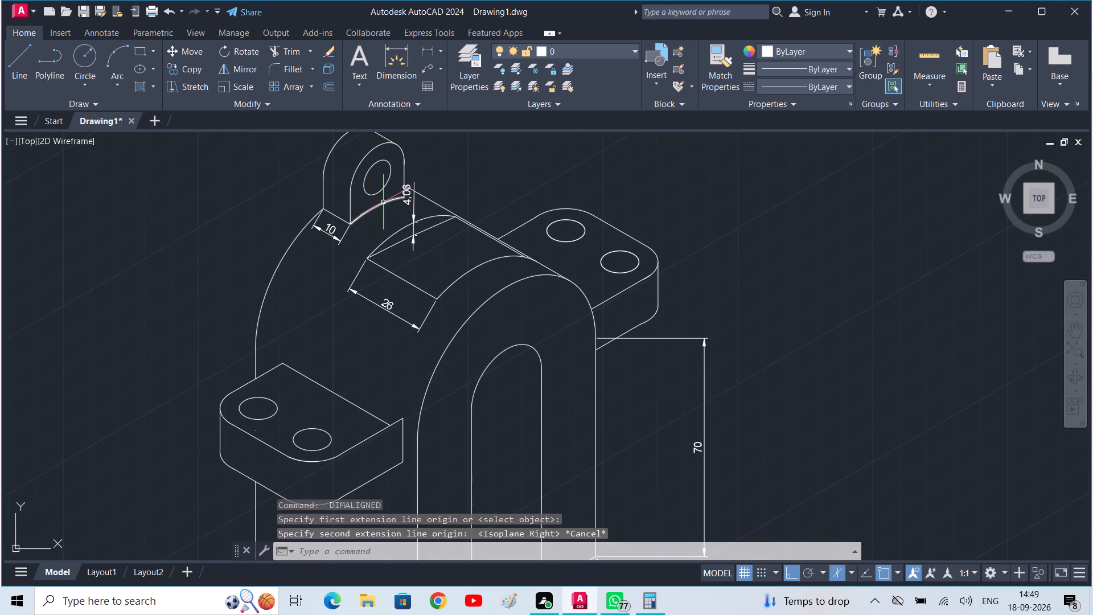
# Add a multileader pointing to the rounded top of the upright lug's front face, with the text "10 R" placed above the bracket.
pyautogui.moveTo(382, 213); pyautogui.dragTo(368, 270, button='middle')
pyautogui.click(425, 70)
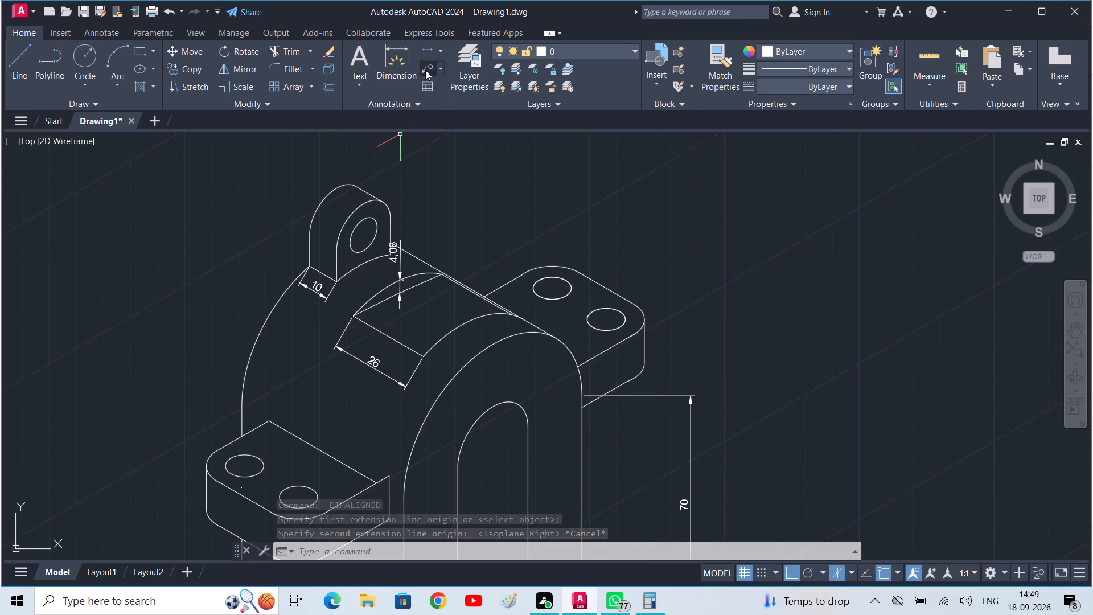
pyautogui.click(358, 208)
pyautogui.click(454, 162)
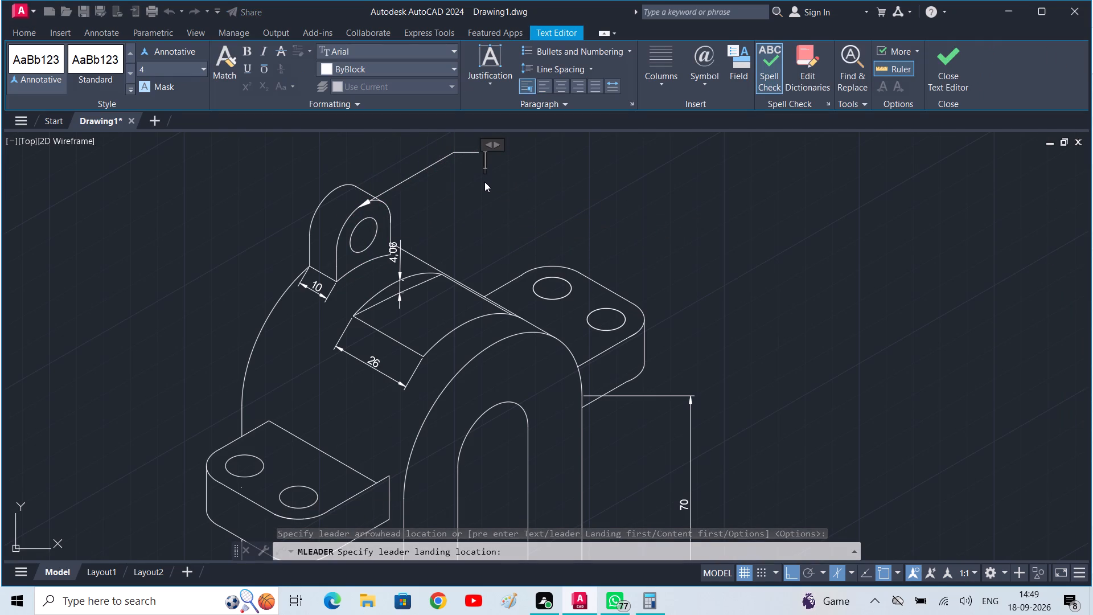
pyautogui.write('10')
pyautogui.press('space')
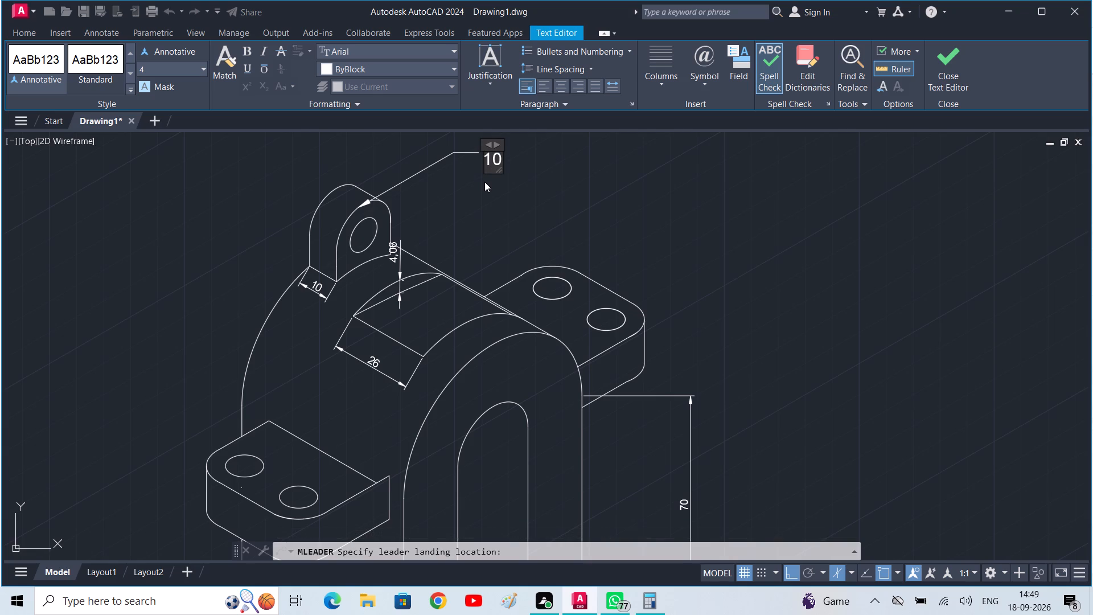
pyautogui.write('r')
pyautogui.press('BackSpace')
pyautogui.press('Return')
pyautogui.press('BackSpace')
pyautogui.hotkey('shift', 'r')
pyautogui.press('space')
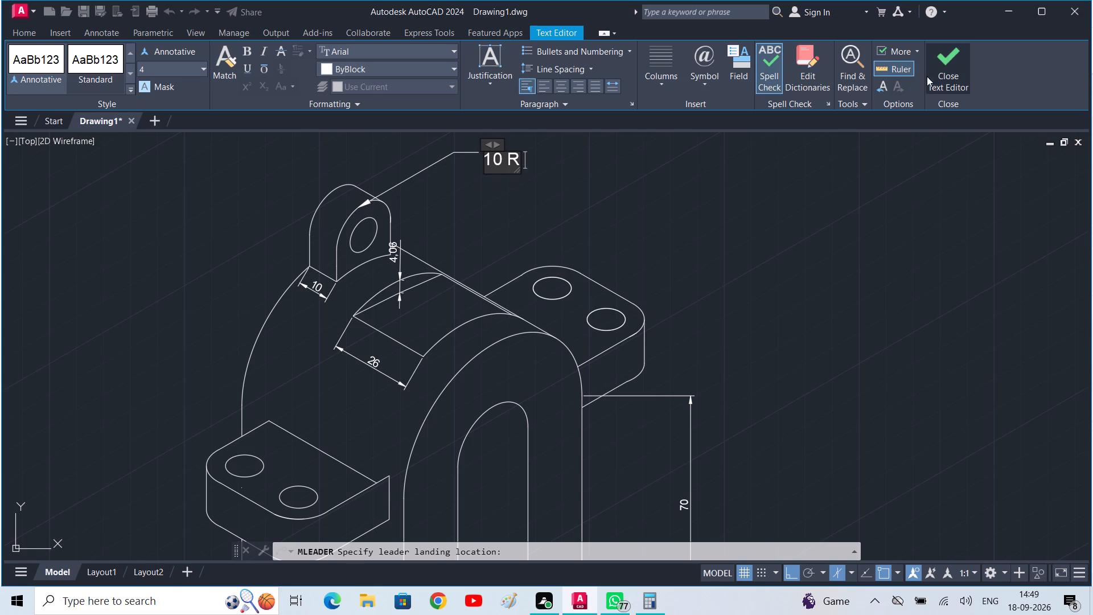
pyautogui.click(932, 75)
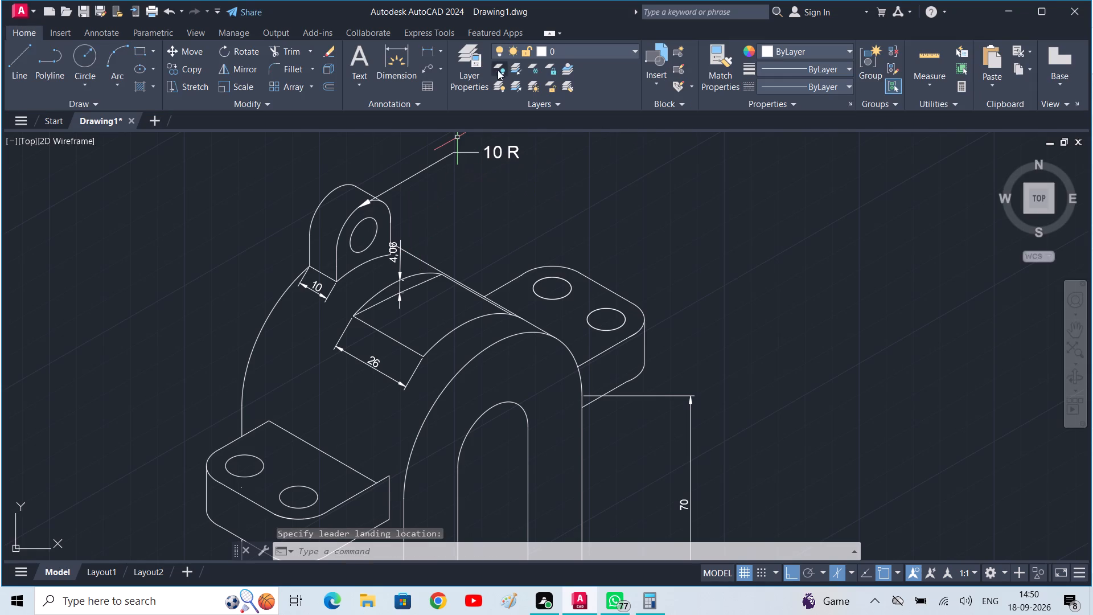
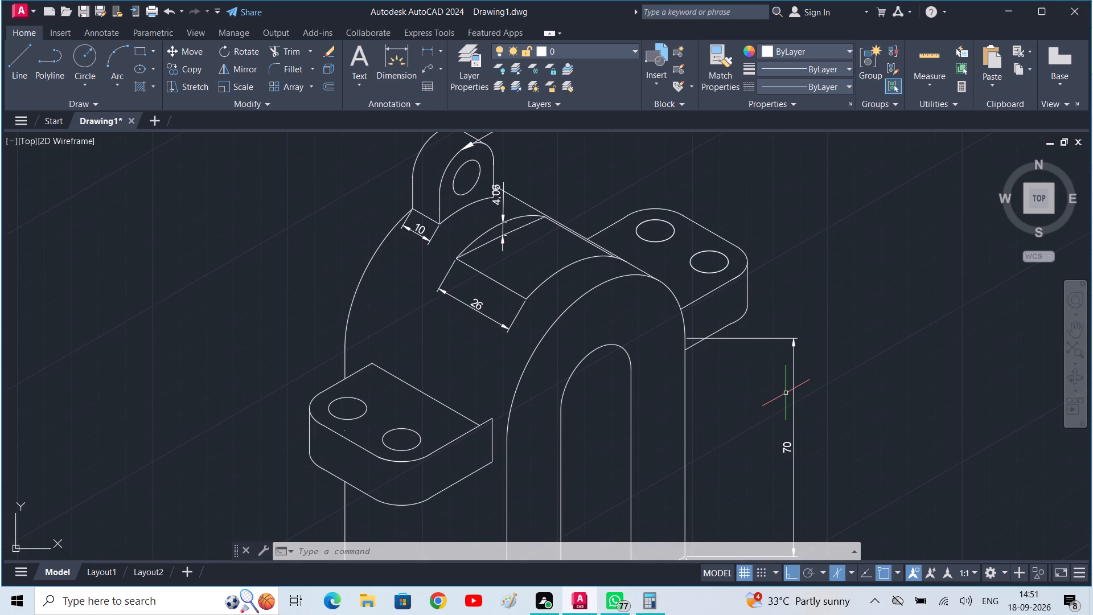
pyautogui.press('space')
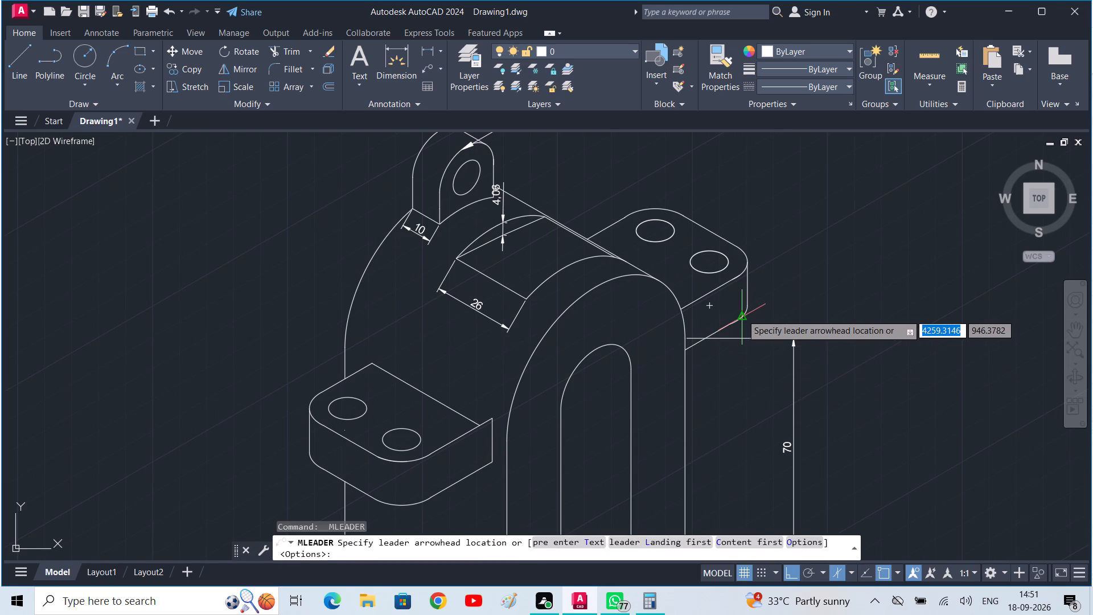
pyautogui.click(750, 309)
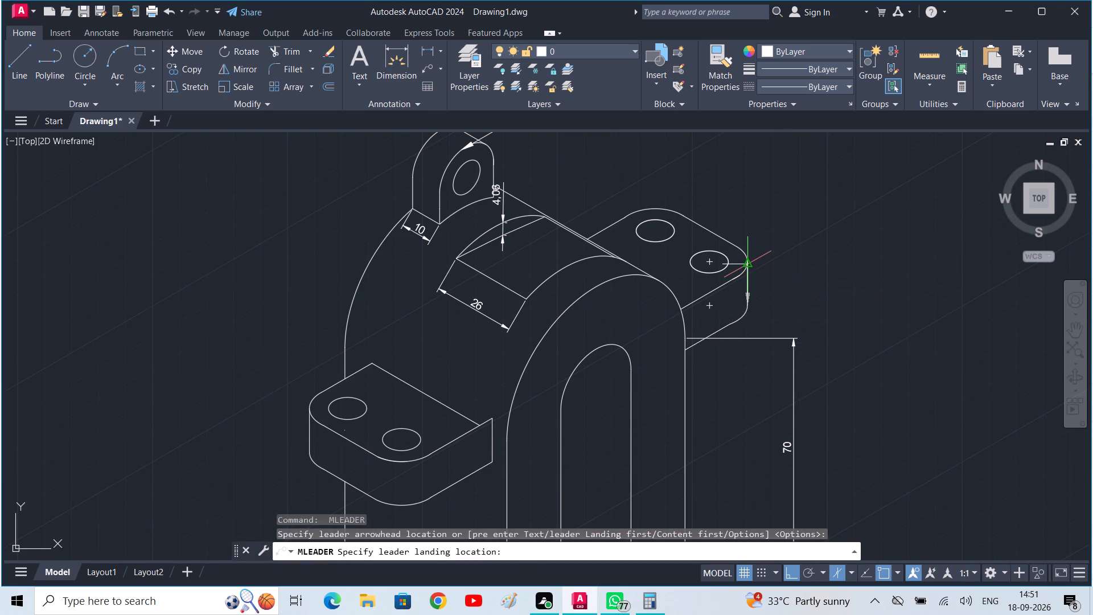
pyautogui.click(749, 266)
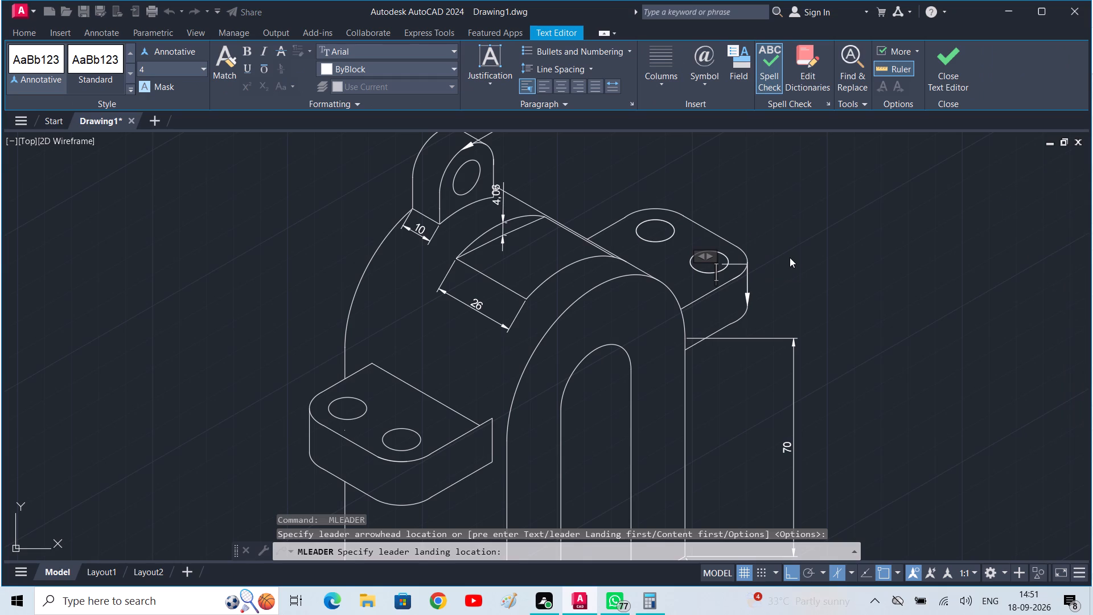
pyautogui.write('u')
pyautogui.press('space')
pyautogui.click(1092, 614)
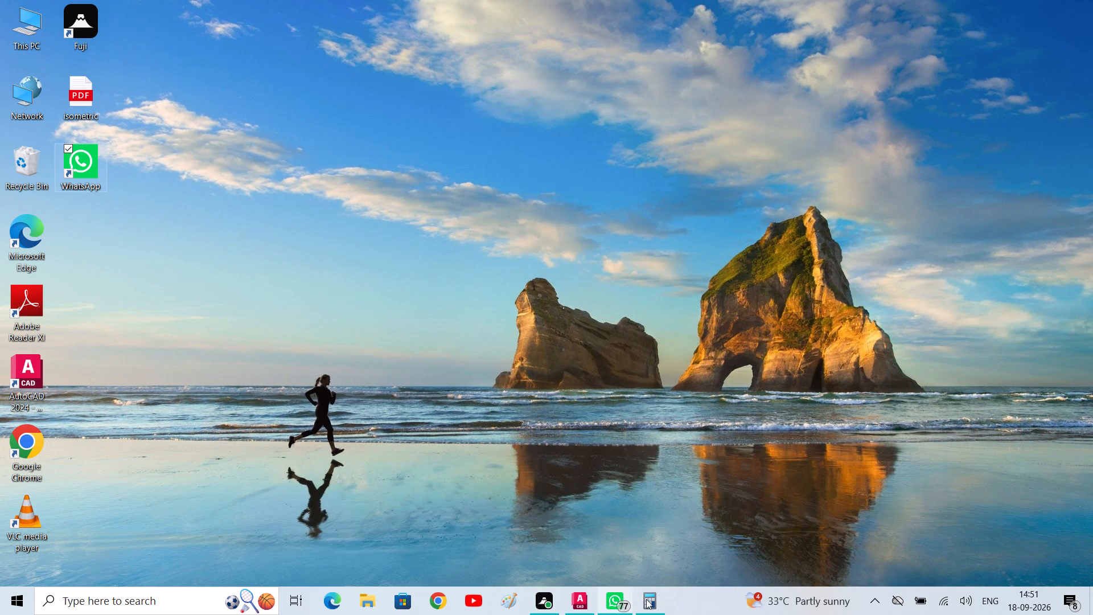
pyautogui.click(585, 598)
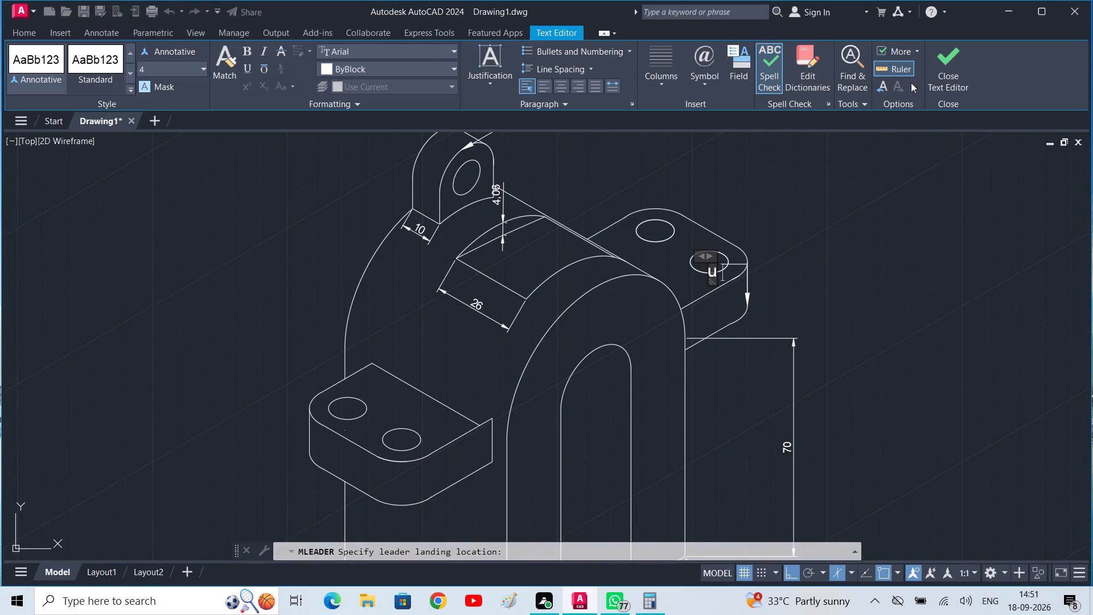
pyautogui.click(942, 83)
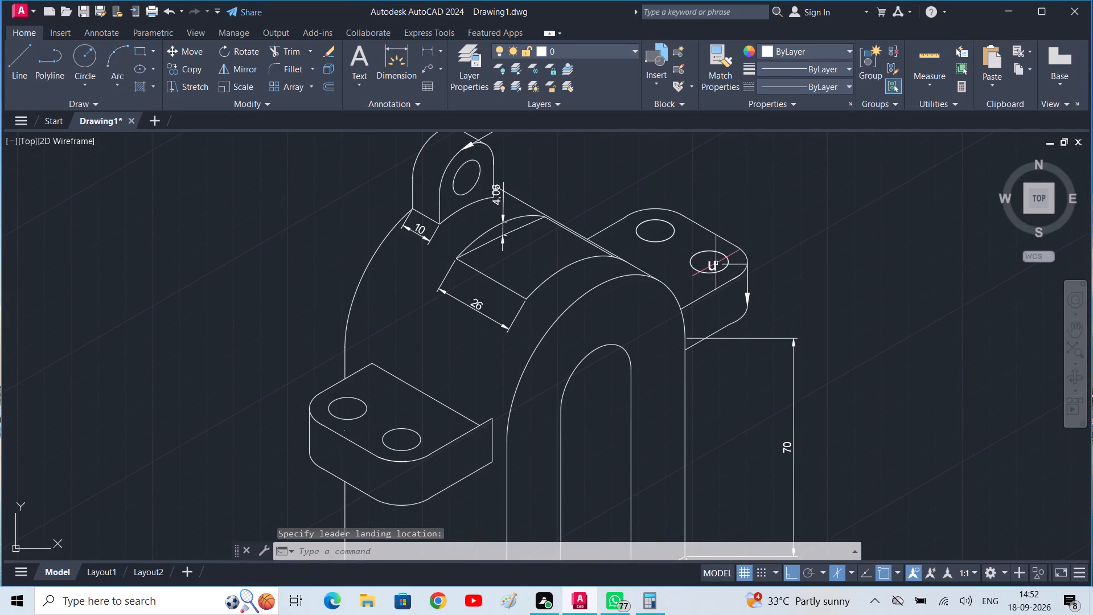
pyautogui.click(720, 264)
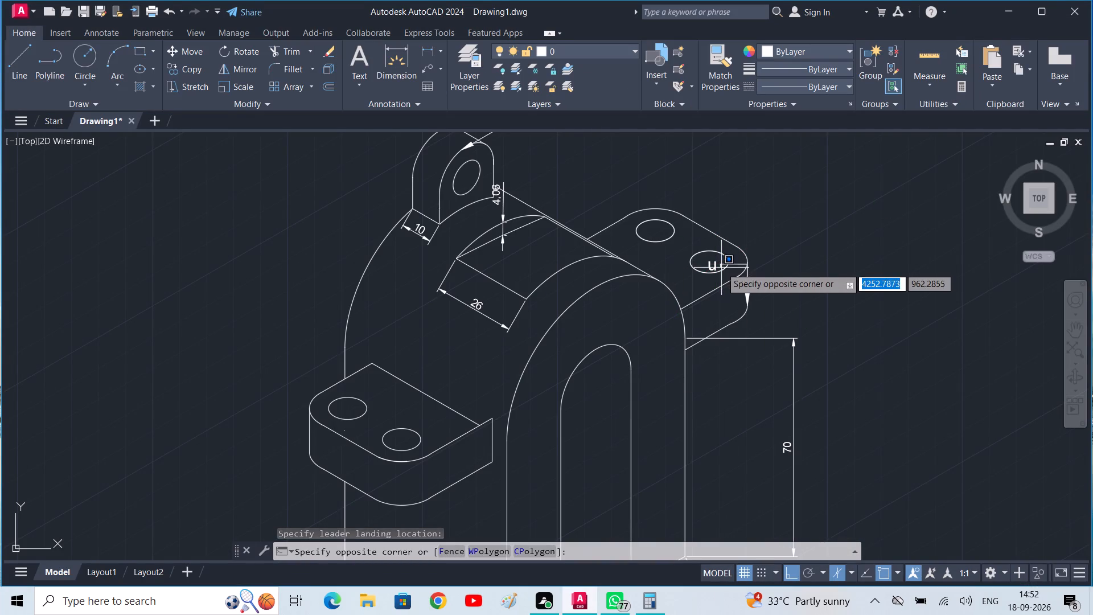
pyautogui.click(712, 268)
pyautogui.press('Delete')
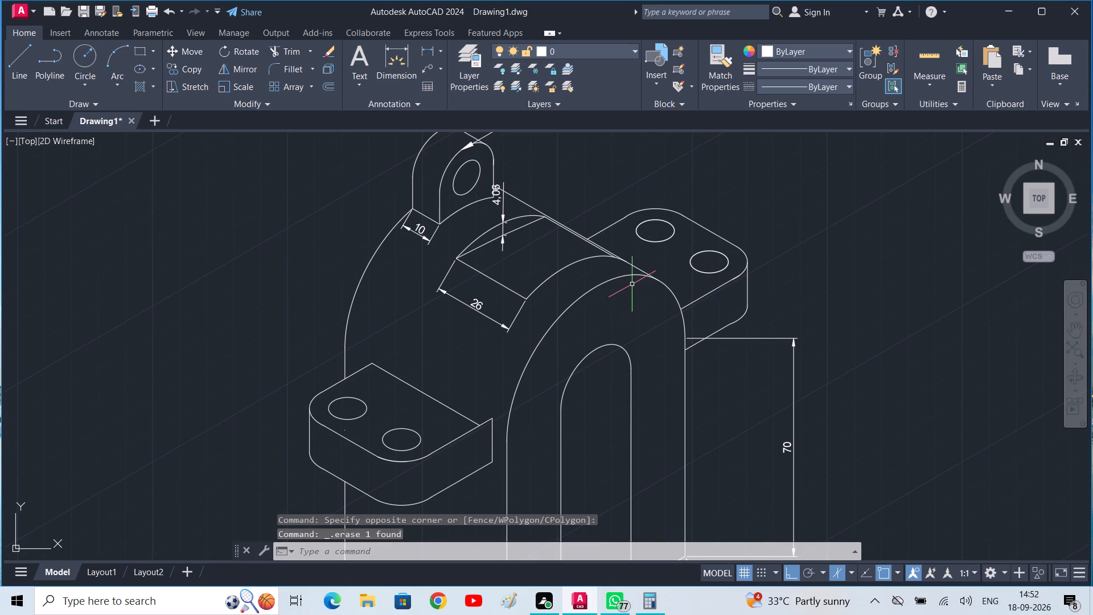
# Add a multileader pointing to the outer hole of the rear side lug, with the text "6 Holes ,10 Dia" placed beyond the lug.
pyautogui.click(432, 64)
pyautogui.click(721, 252)
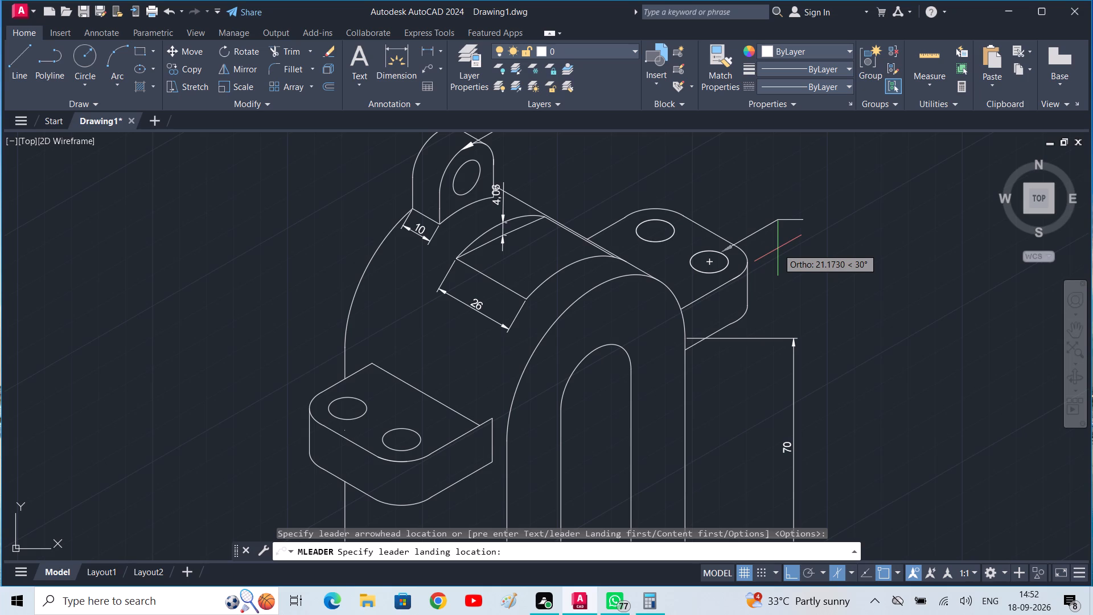
pyautogui.click(778, 248)
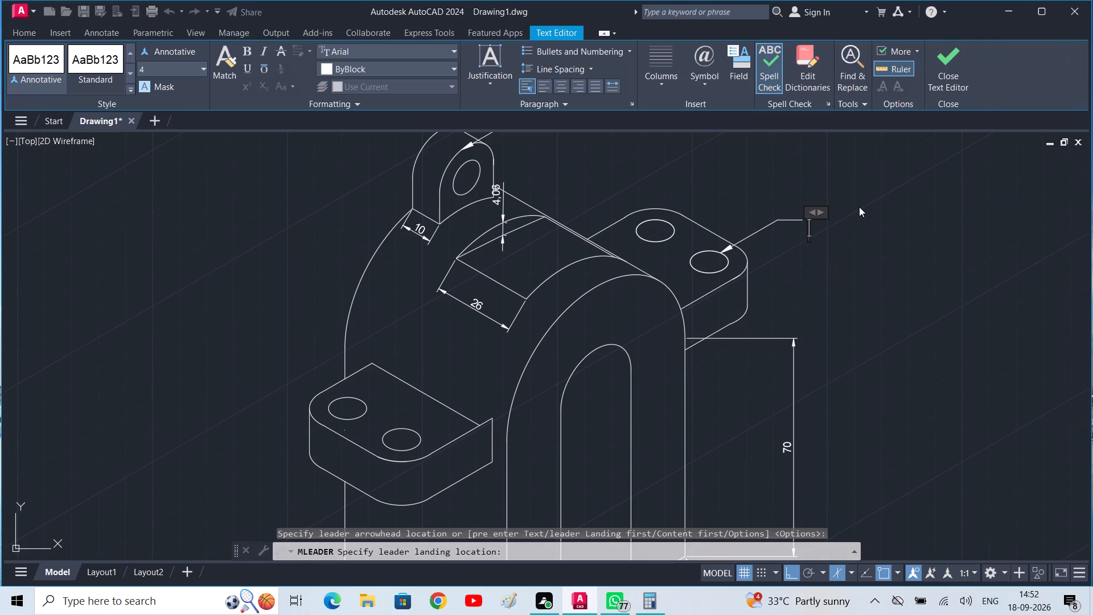
pyautogui.write('6 holes')
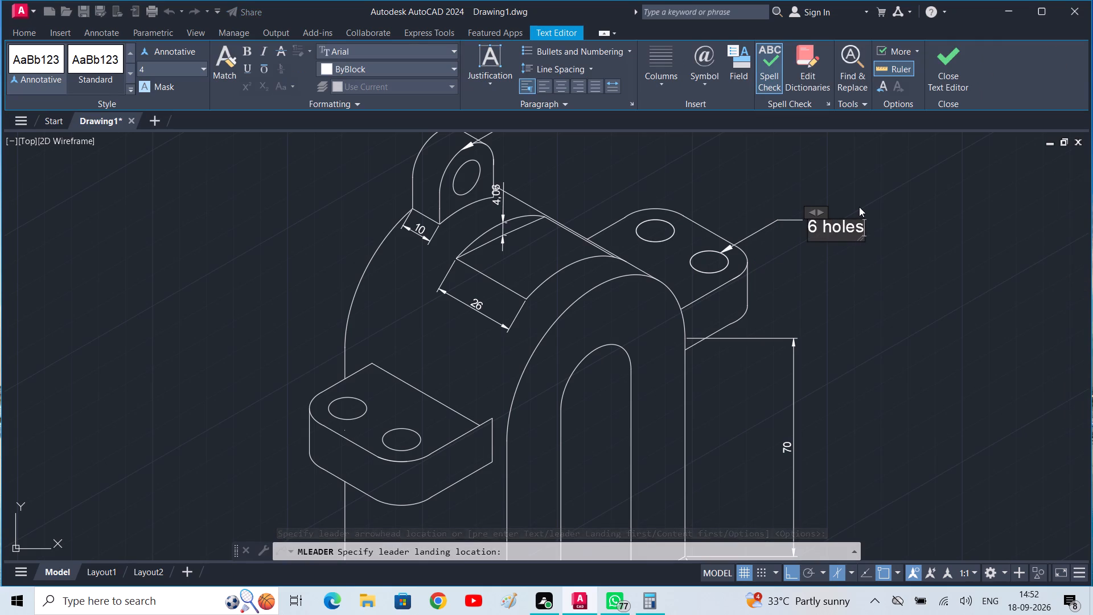
pyautogui.press('space')
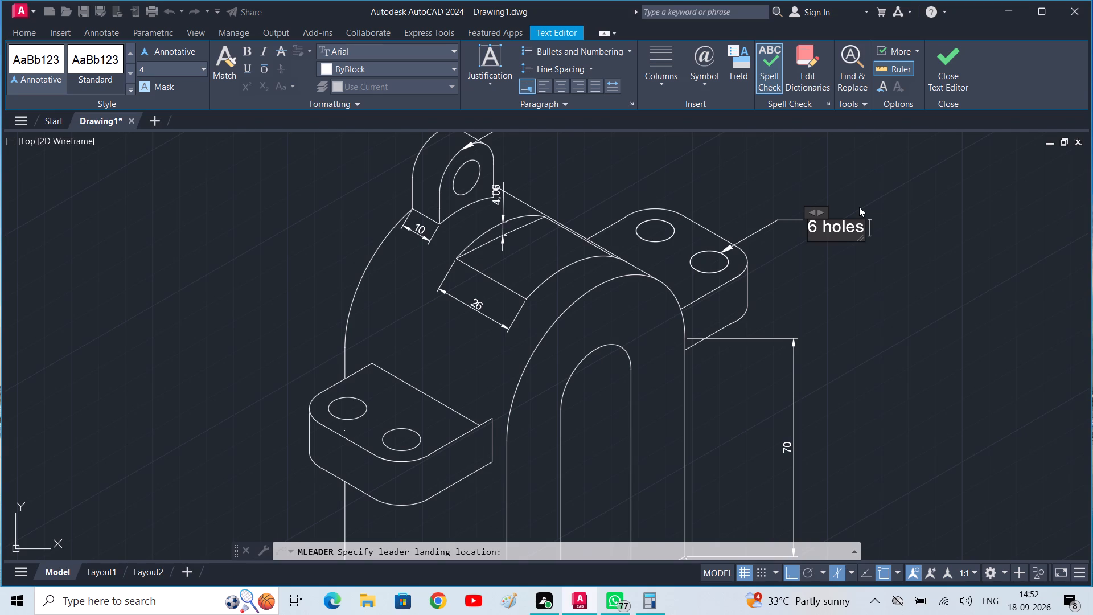
pyautogui.press(',')
pyautogui.write('10')
pyautogui.press('space')
pyautogui.write('Dia')
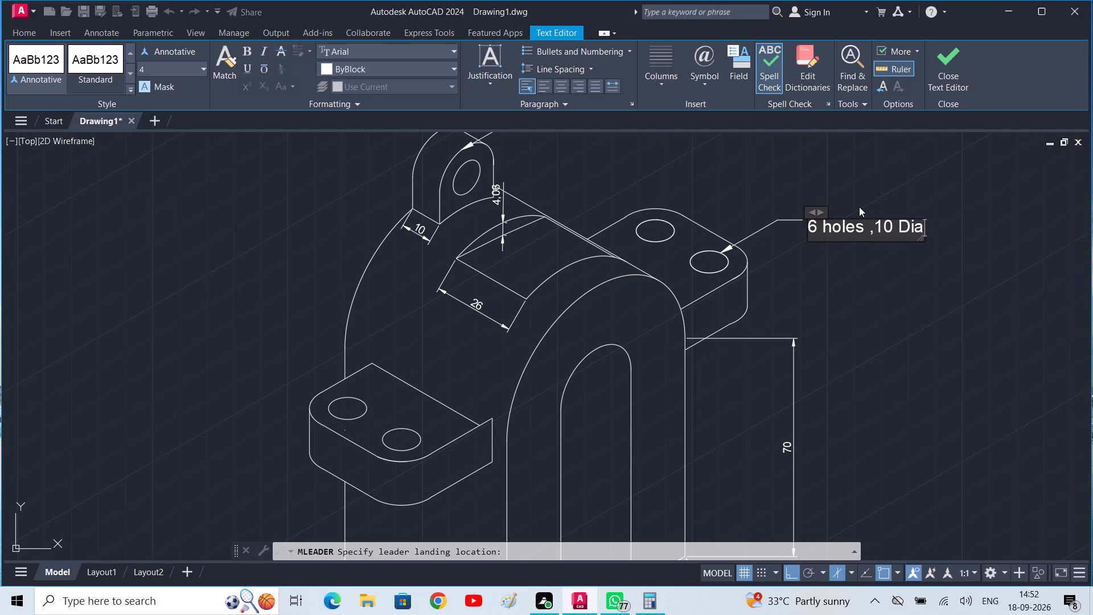
pyautogui.click(830, 222)
pyautogui.press('BackSpace')
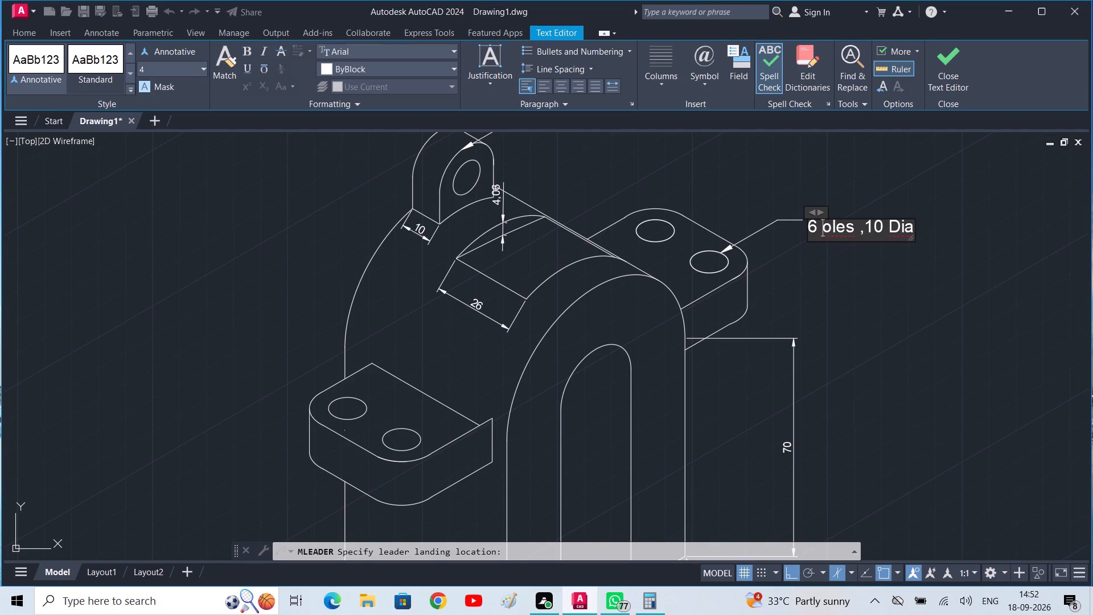
pyautogui.hotkey('shift', 'h')
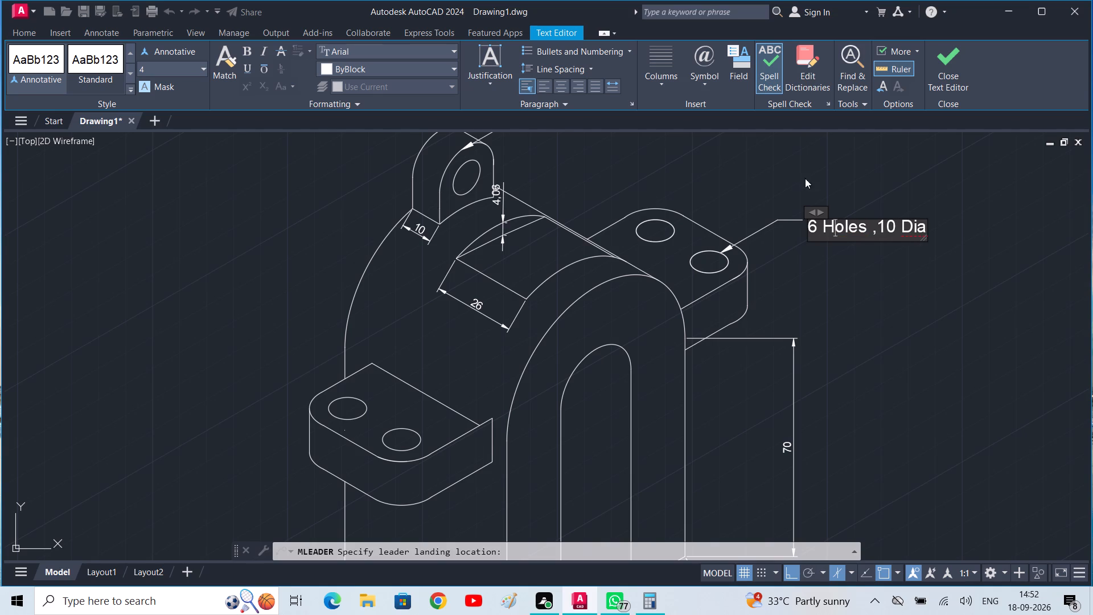
pyautogui.click(942, 77)
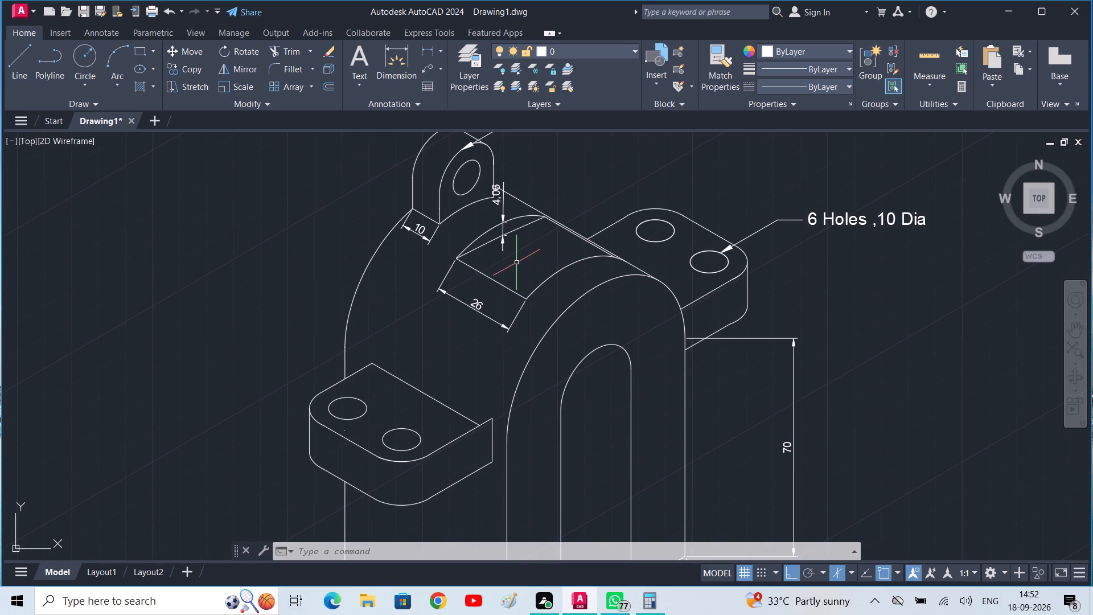
pyautogui.press('Escape')
# Draw two construction lines from the arch-top cutout's front lower corner: 13 back along the straight edge, then 13 inward at 30°.
pyautogui.write('l')
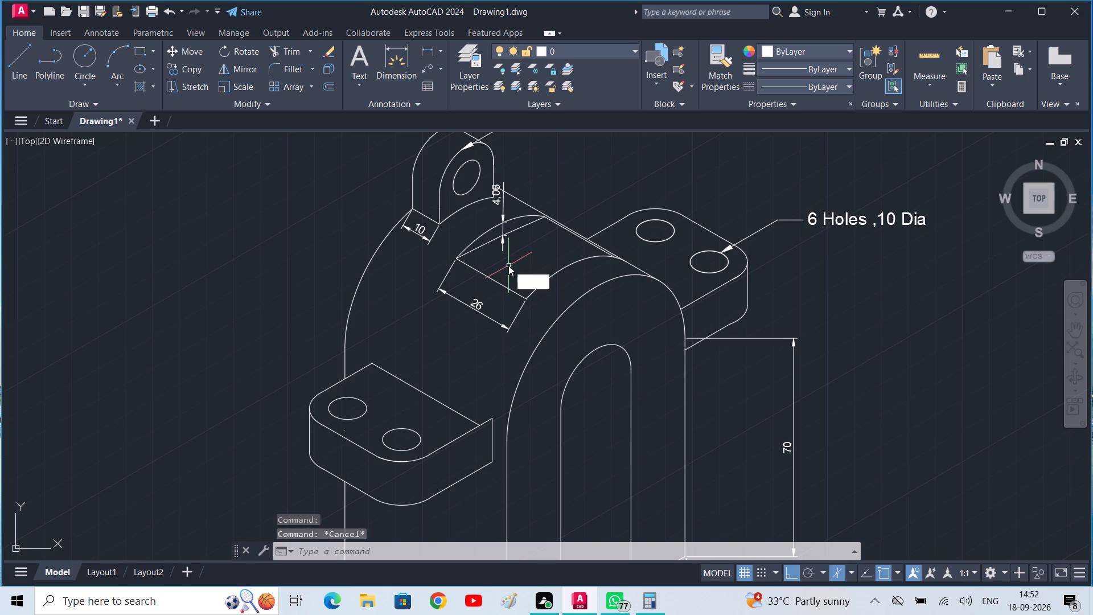
pyautogui.press('space')
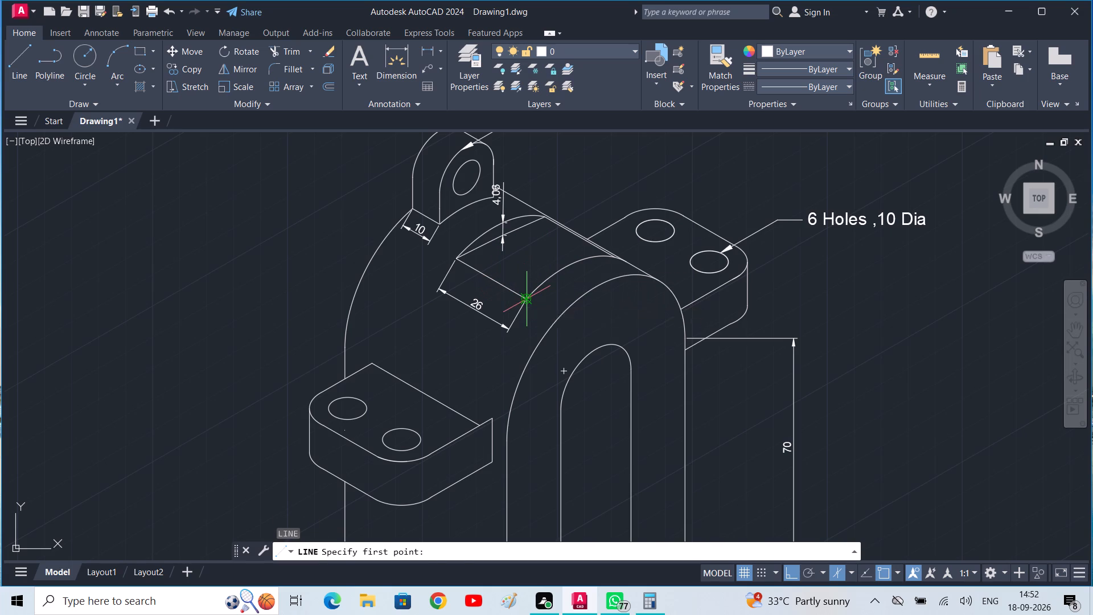
pyautogui.click(524, 300)
pyautogui.write('13')
pyautogui.press('Return')
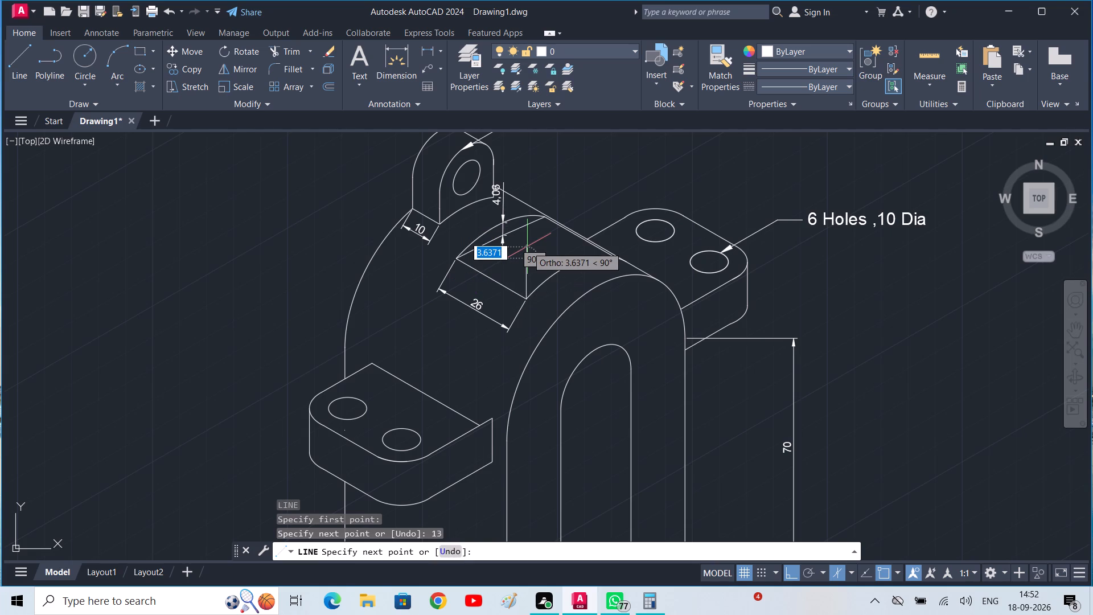
pyautogui.press('u')
pyautogui.press('space')
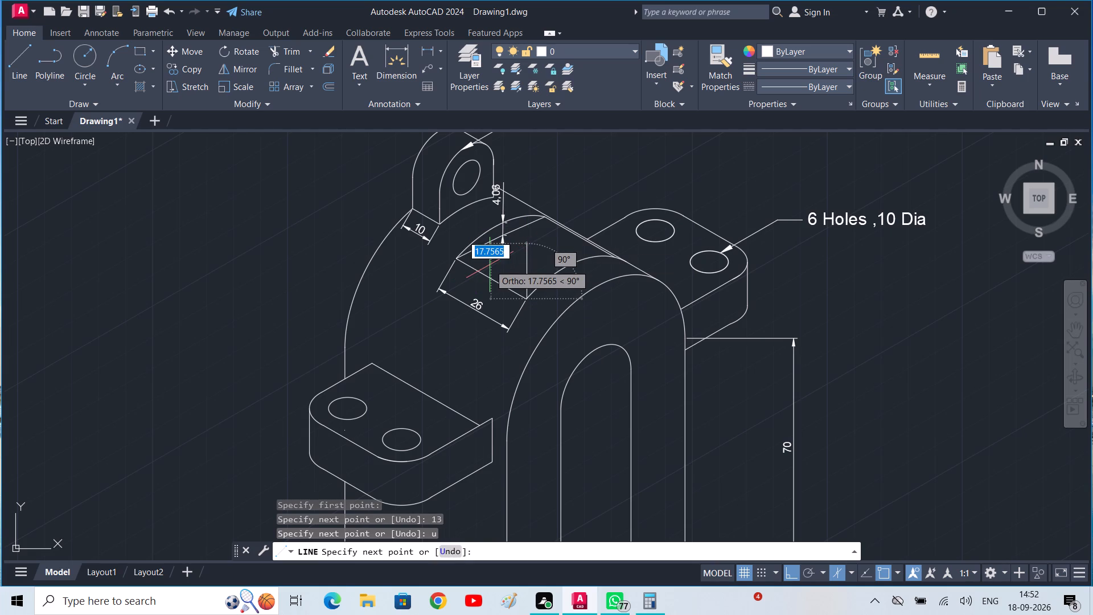
pyautogui.press('F5')
pyautogui.write('13')
pyautogui.press('Return')
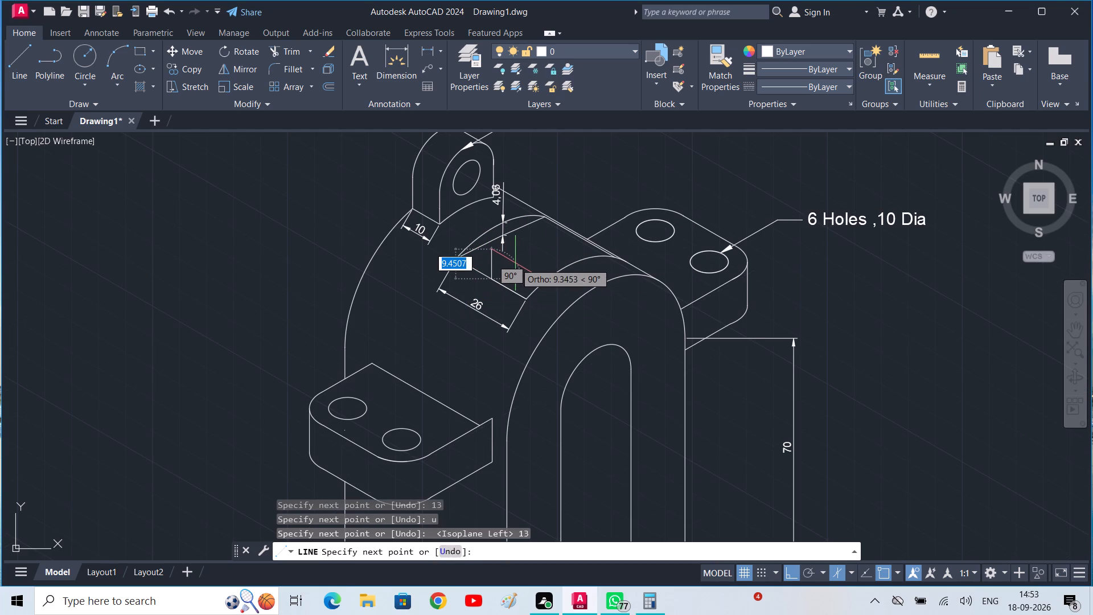
pyautogui.press('F6')
pyautogui.press('F5')
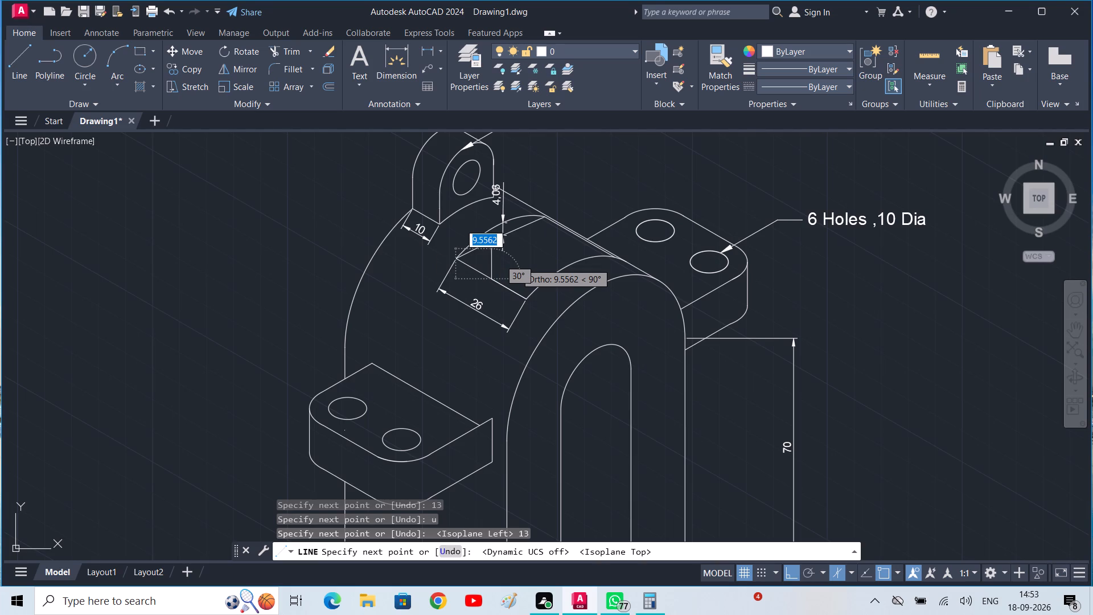
pyautogui.write('13')
pyautogui.press('Return')
pyautogui.press('space')
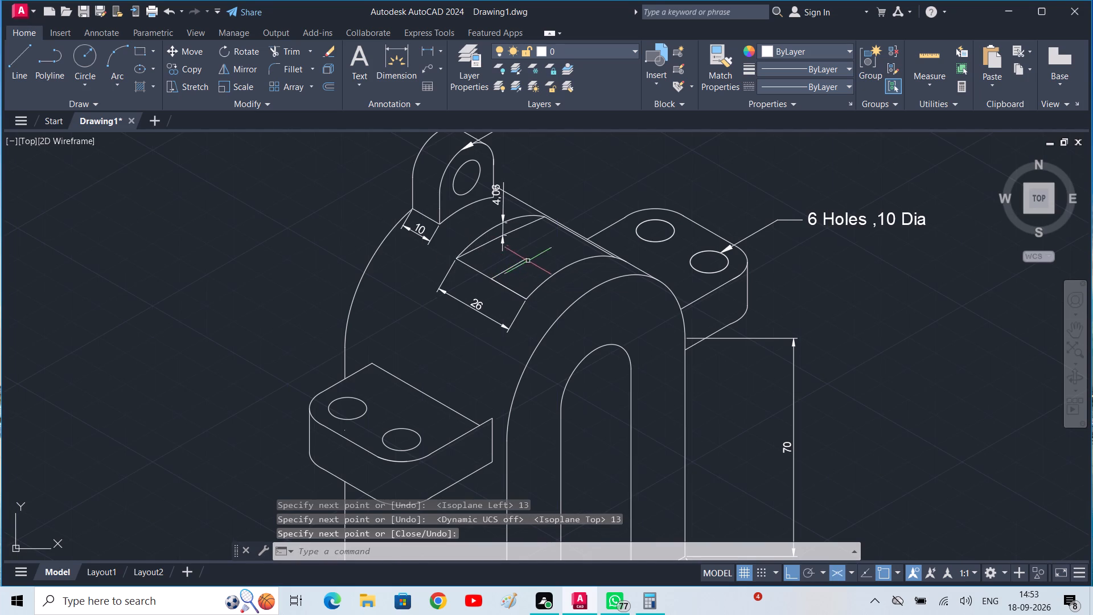
# Draw a top-plane isocircle of radius 5 in the arch-top cutout, centred on the end of the construction lines.
pyautogui.press('e')
pyautogui.write('l i')
pyautogui.press('space')
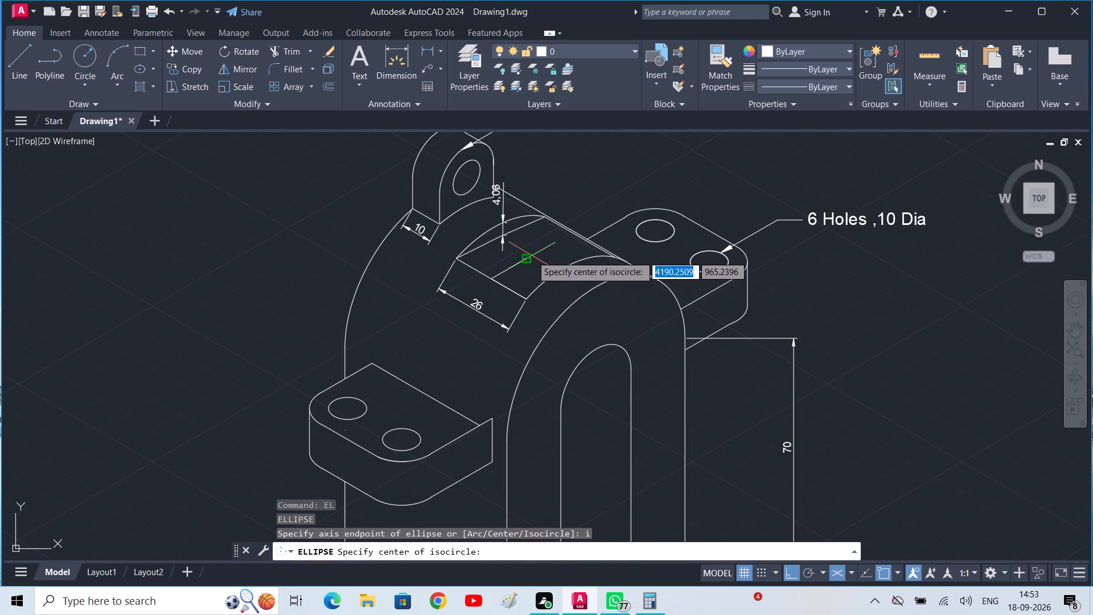
pyautogui.click(529, 259)
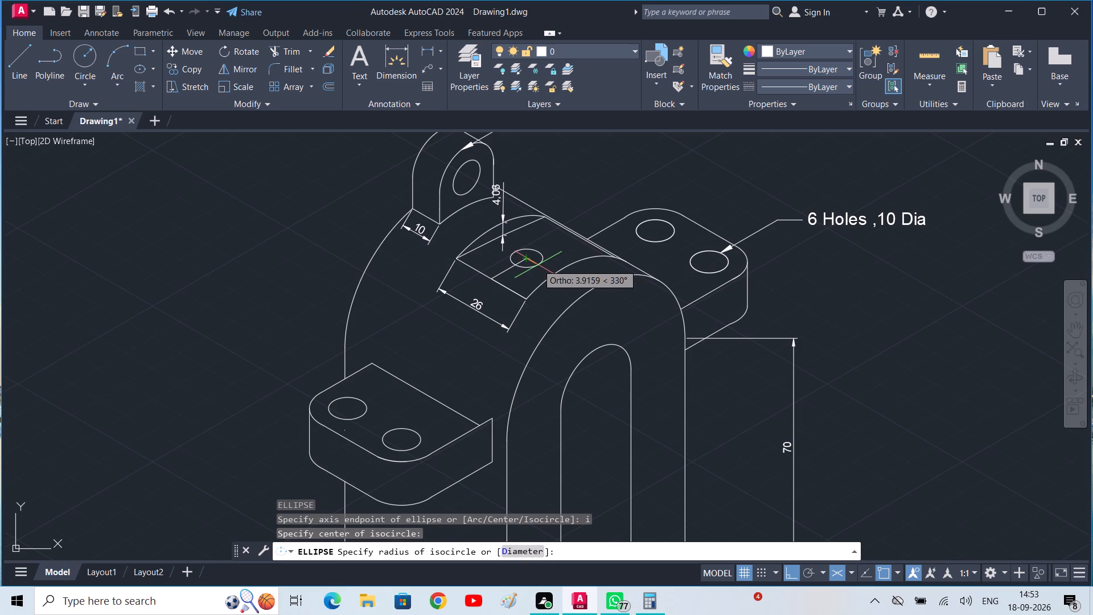
pyautogui.press('5')
pyautogui.press('Return')
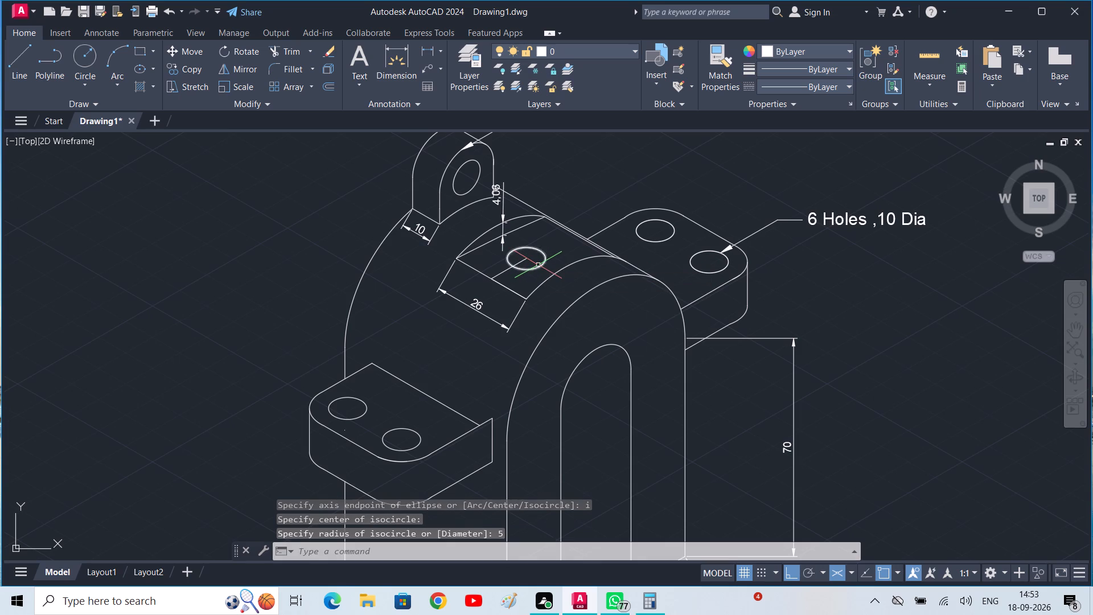
# Erase the two construction lines used to locate the hole in the arch-top cutout.
pyautogui.click(508, 271)
pyautogui.click(512, 290)
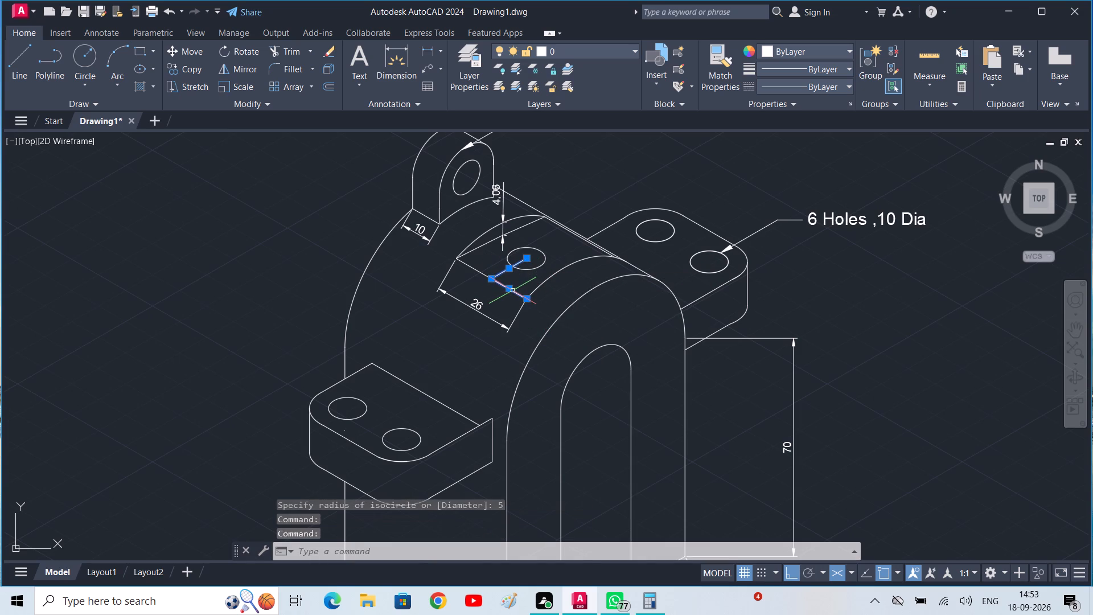
pyautogui.press('Delete')
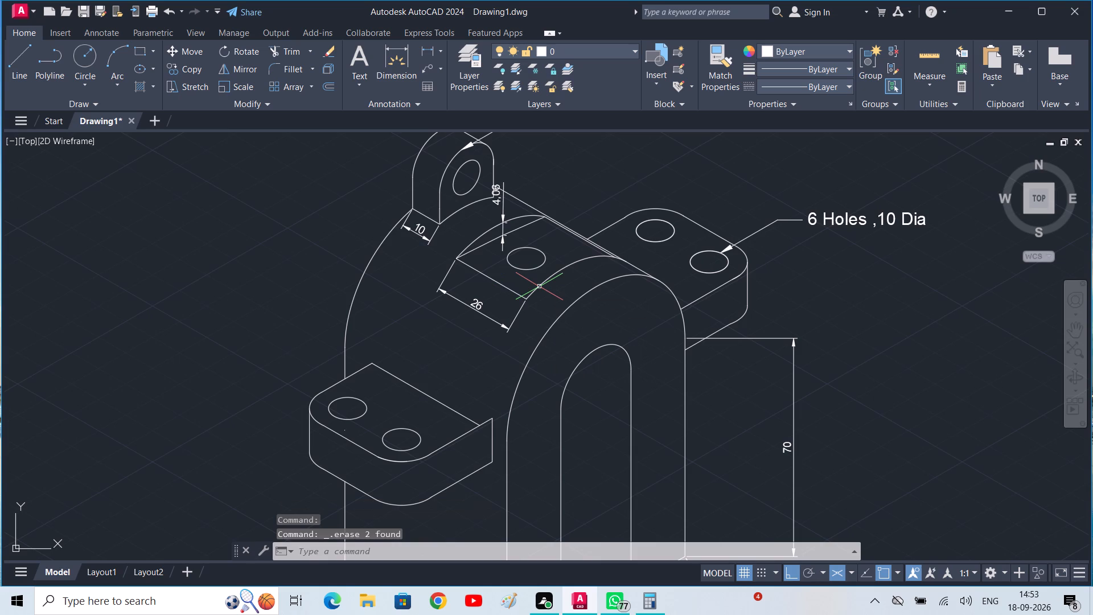
# Add a multileader pointing to the inner arch of the front face, with the text "13 R" placed beyond the rear side lug.
pyautogui.scroll(-1, 523, 276)
pyautogui.moveTo(463, 334); pyautogui.dragTo(460, 284, button='middle')
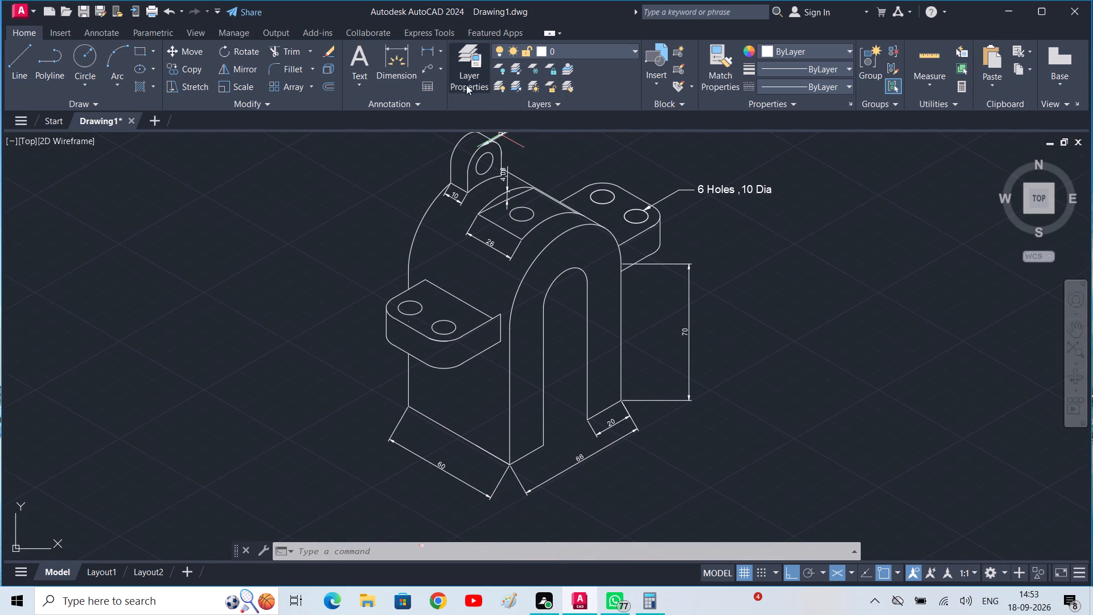
pyautogui.click(431, 67)
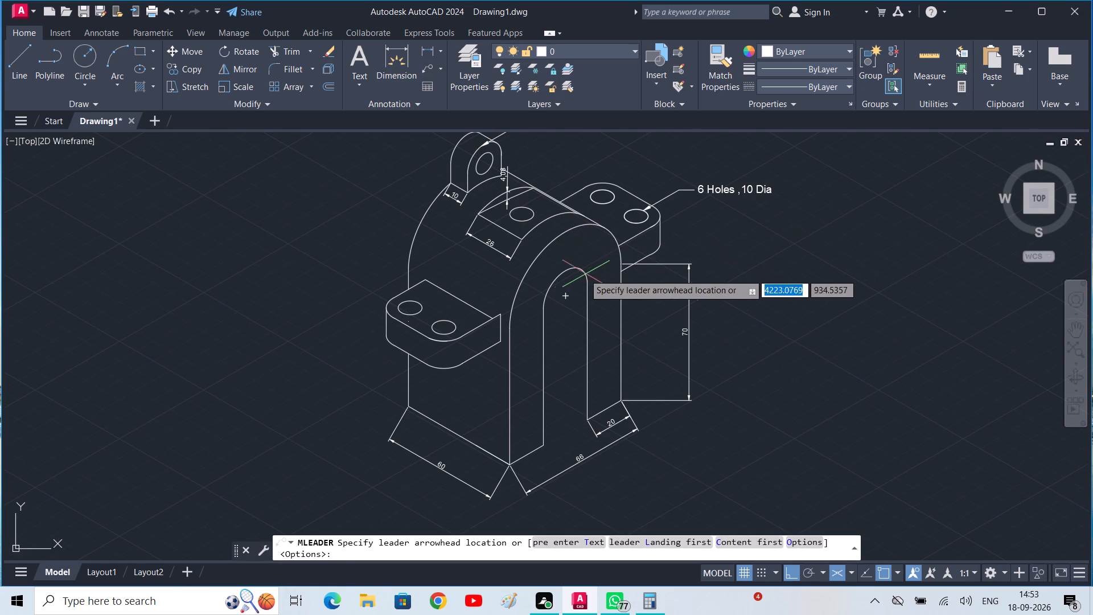
pyautogui.click(584, 272)
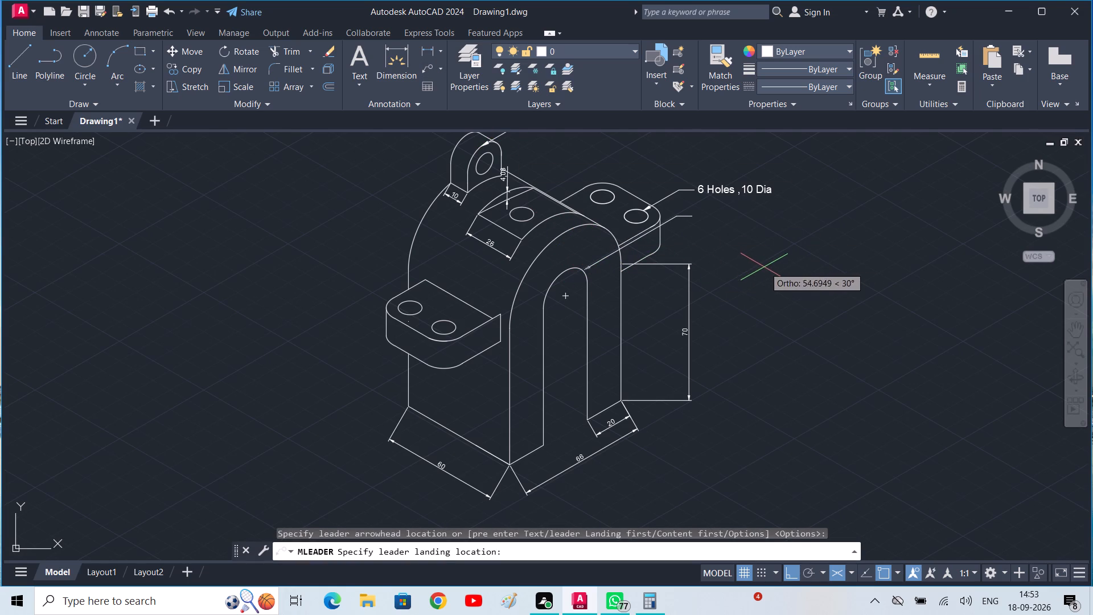
pyautogui.click(771, 264)
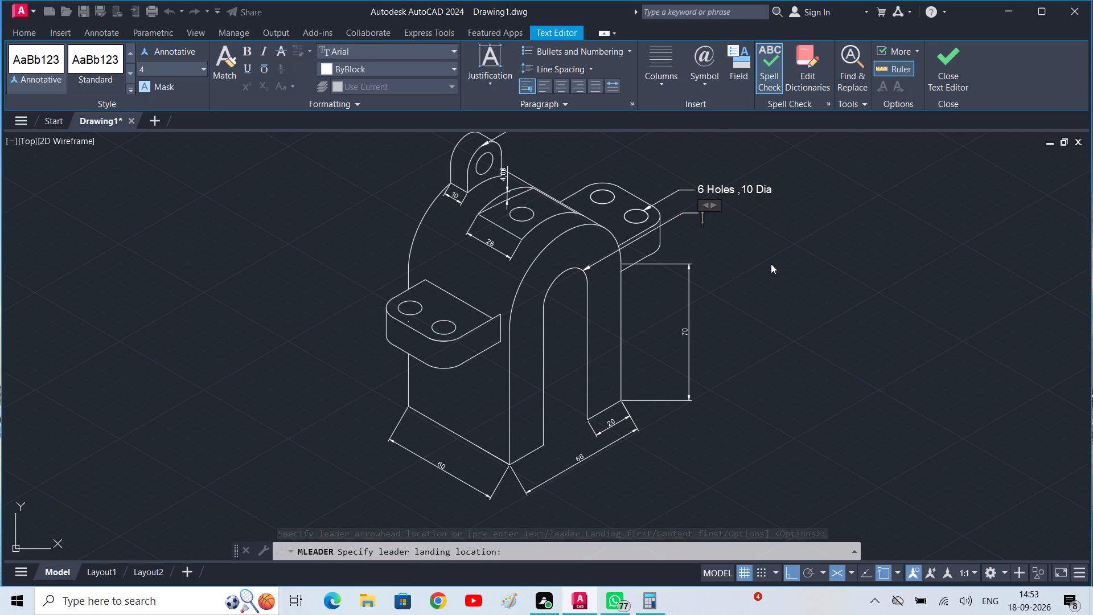
pyautogui.write('13')
pyautogui.press('space')
pyautogui.write('r')
pyautogui.press('BackSpace')
pyautogui.press('r')
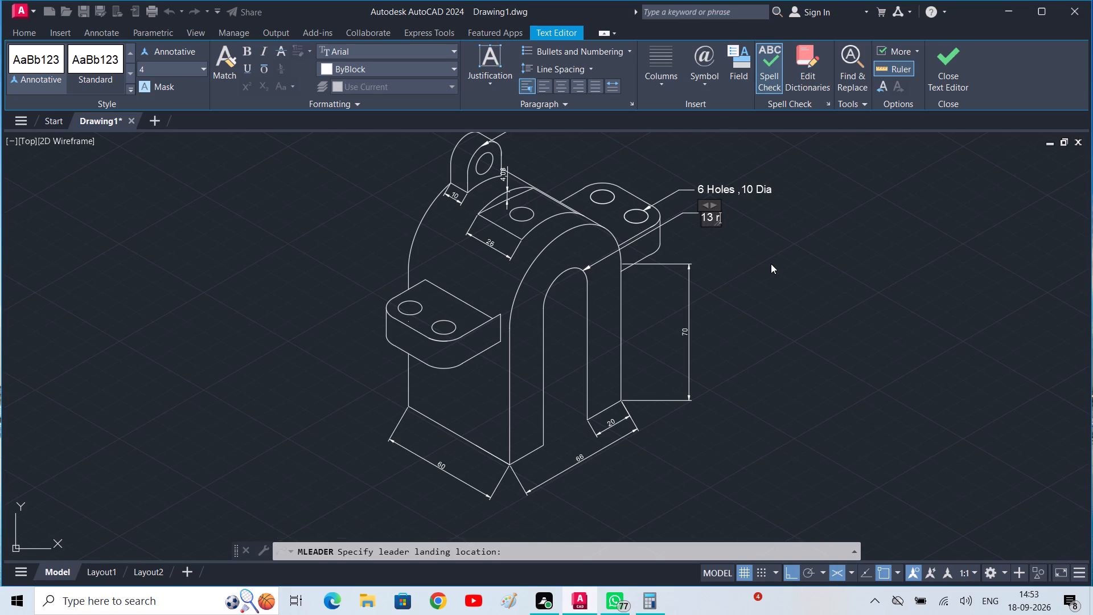
pyautogui.press('BackSpace')
pyautogui.press('BackSpace')
pyautogui.press('r')
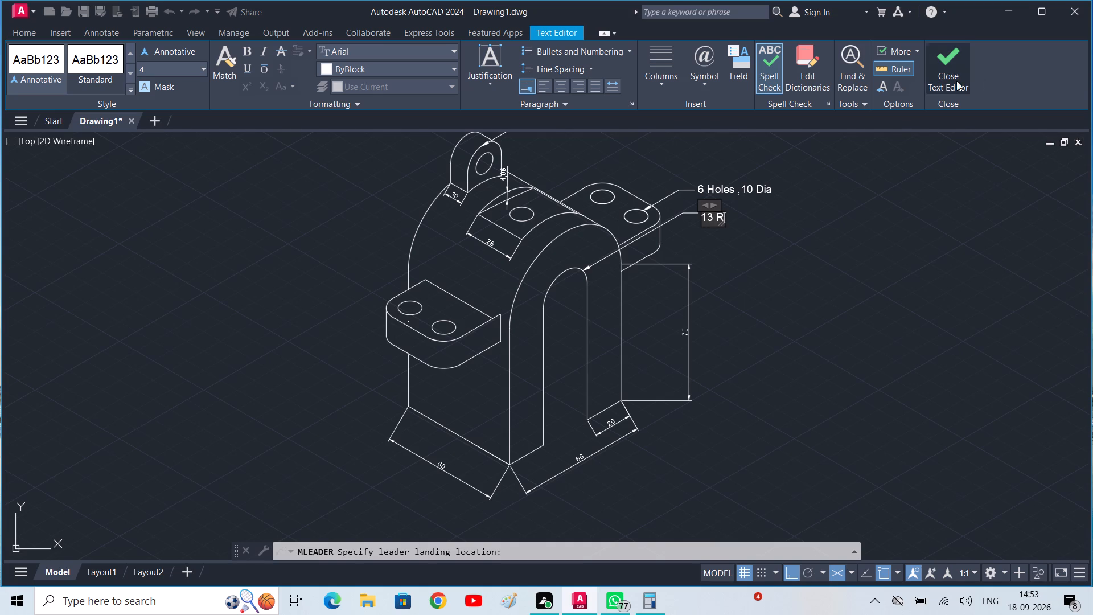
pyautogui.click(942, 84)
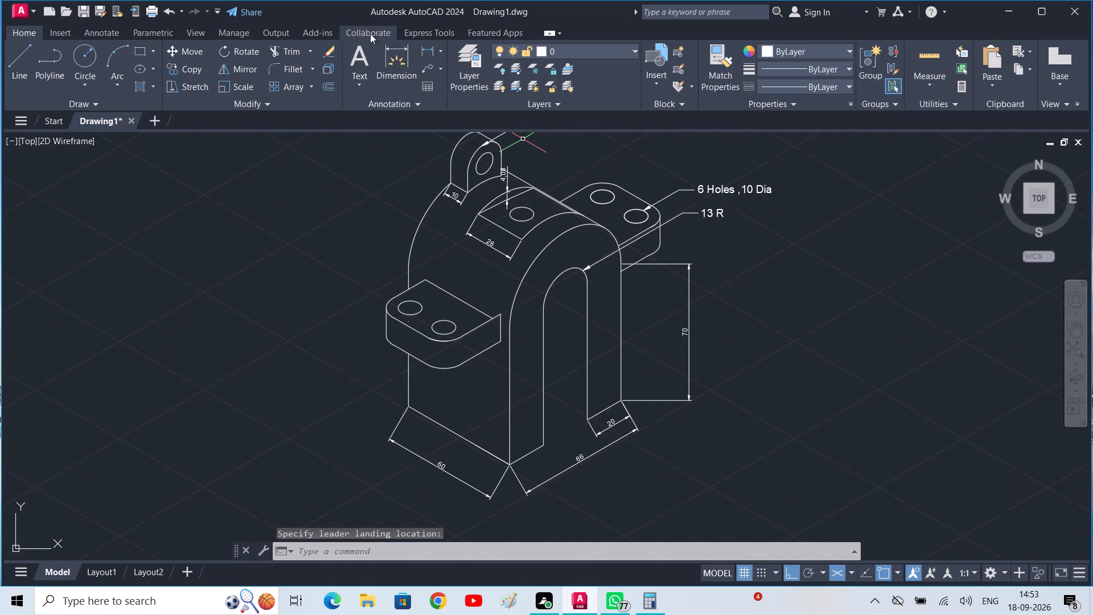
# Add a multileader pointing to the outer arch of the front face, with the text "33 R" placed outside the arch's rear edge.
pyautogui.click(428, 72)
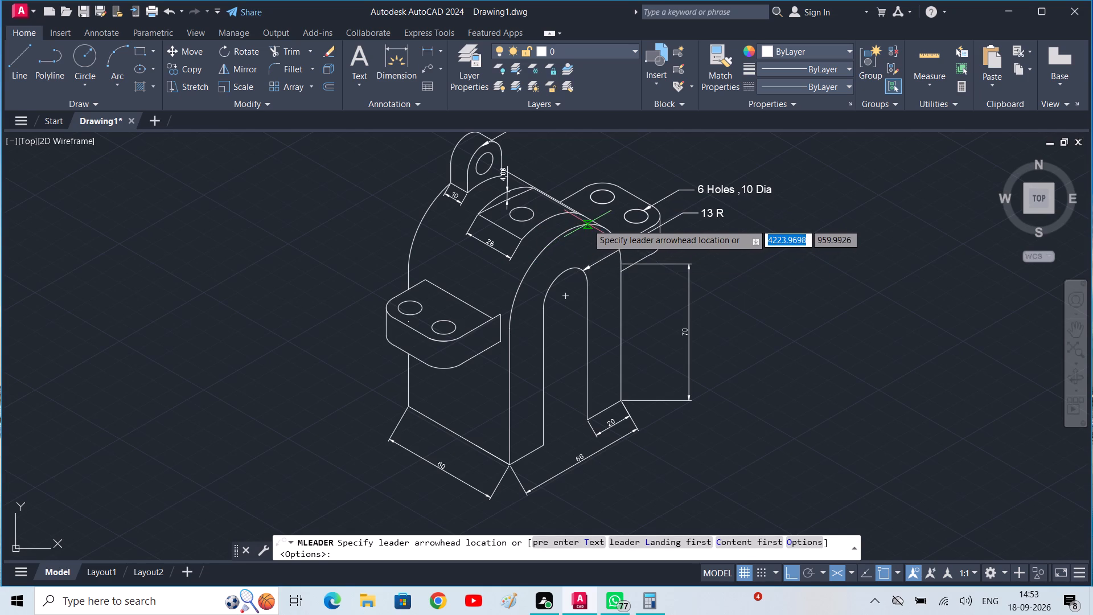
pyautogui.click(528, 272)
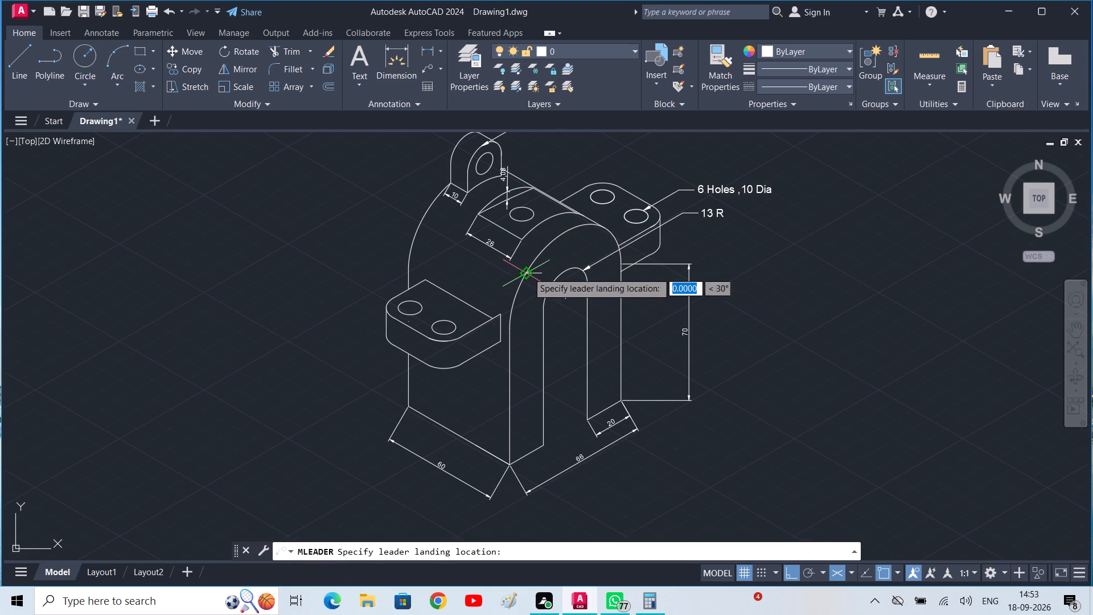
pyautogui.click(347, 259)
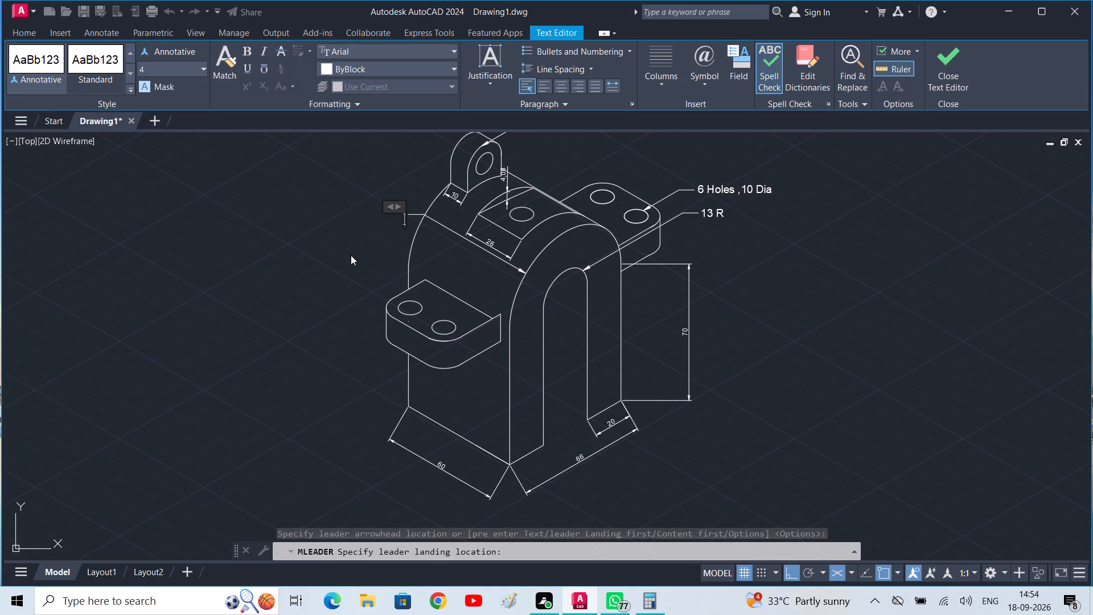
pyautogui.write('33')
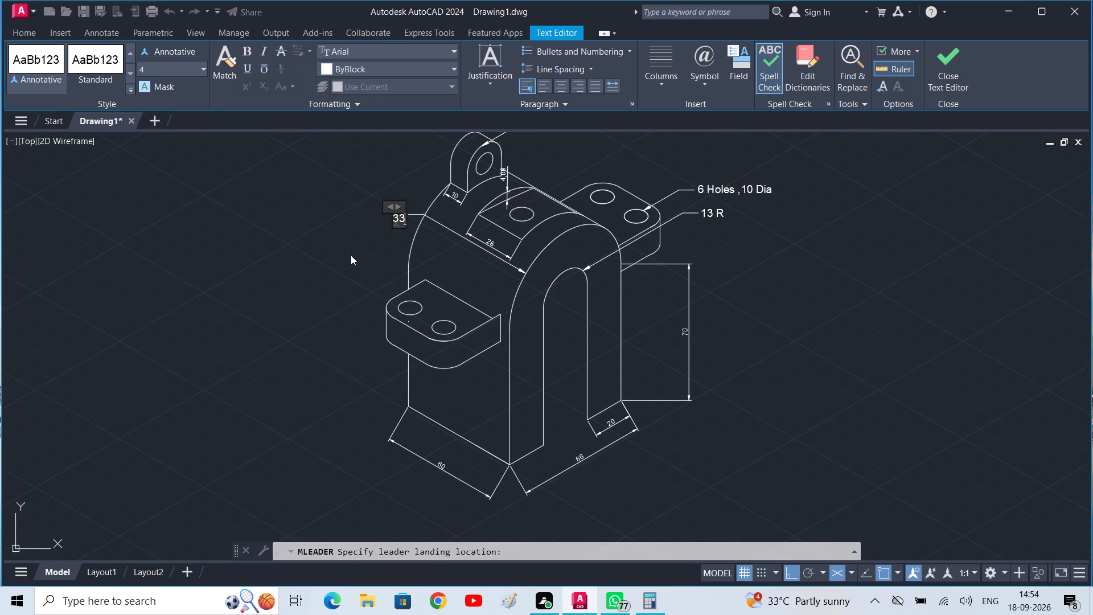
pyautogui.hotkey('shift', 'r')
pyautogui.press('BackSpace')
pyautogui.press('r')
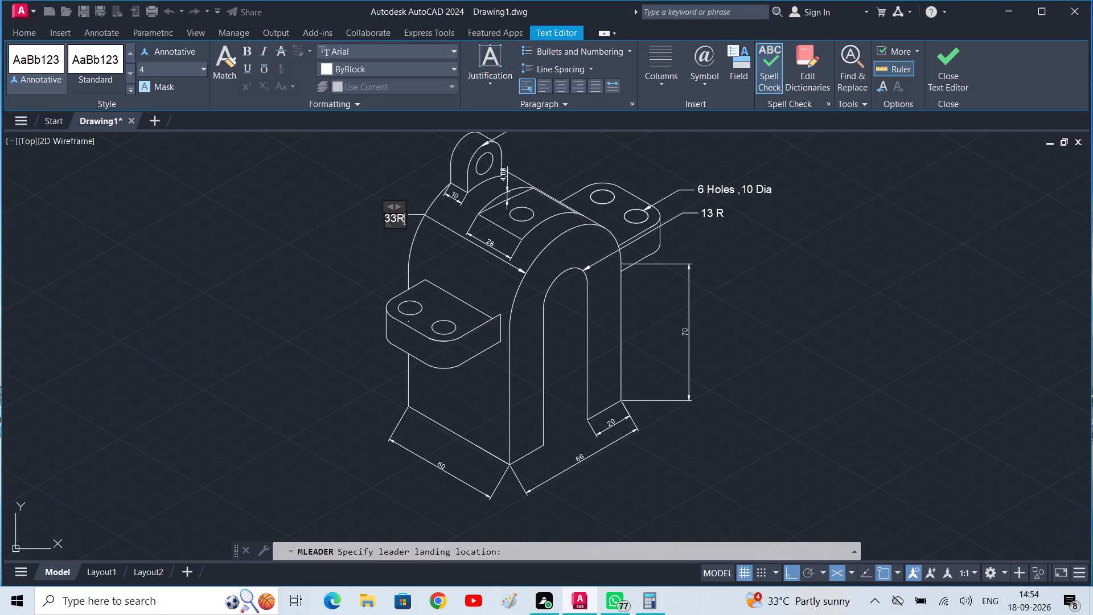
pyautogui.click(397, 215)
pyautogui.press('space')
pyautogui.click(955, 81)
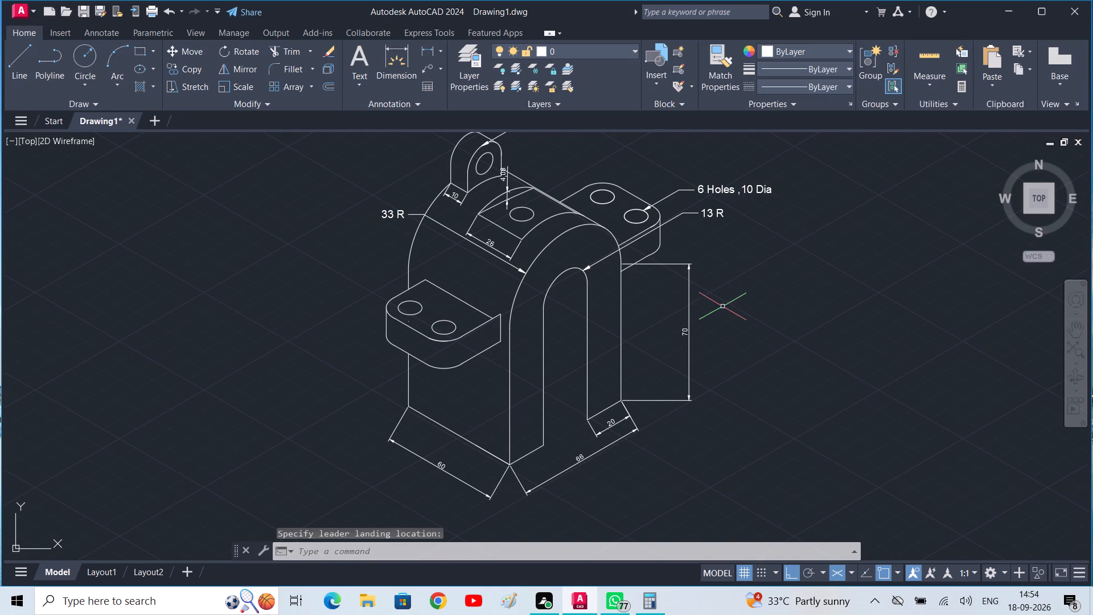
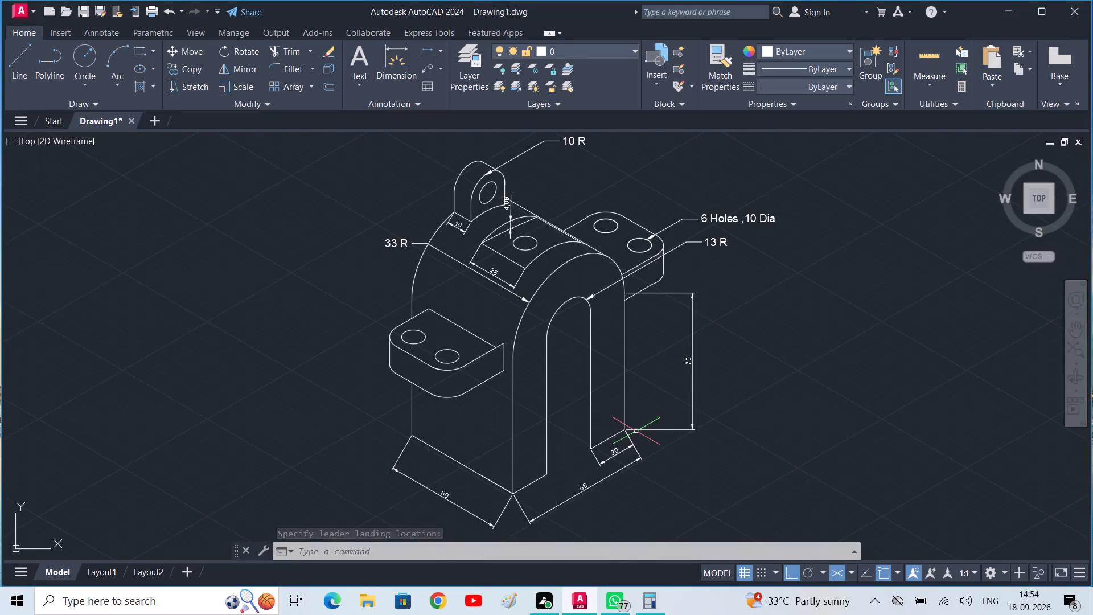
# Draw an isometric line from the inner arch's end at the rear leg, receding at 150° past the arch curve.
pyautogui.press('l')
pyautogui.press('space')
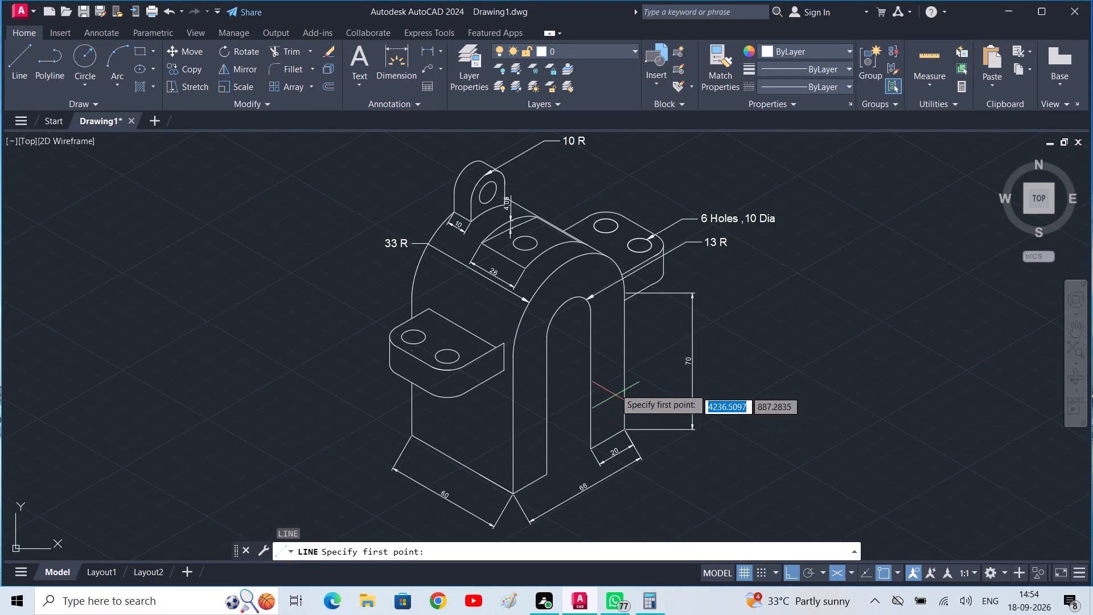
pyautogui.click(589, 311)
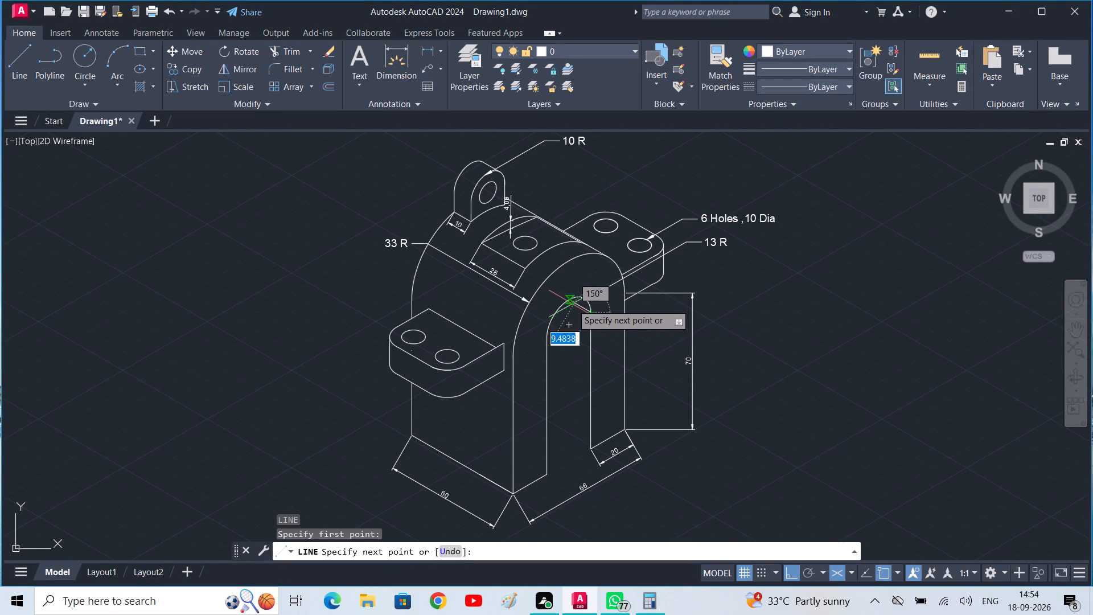
pyautogui.click(536, 293)
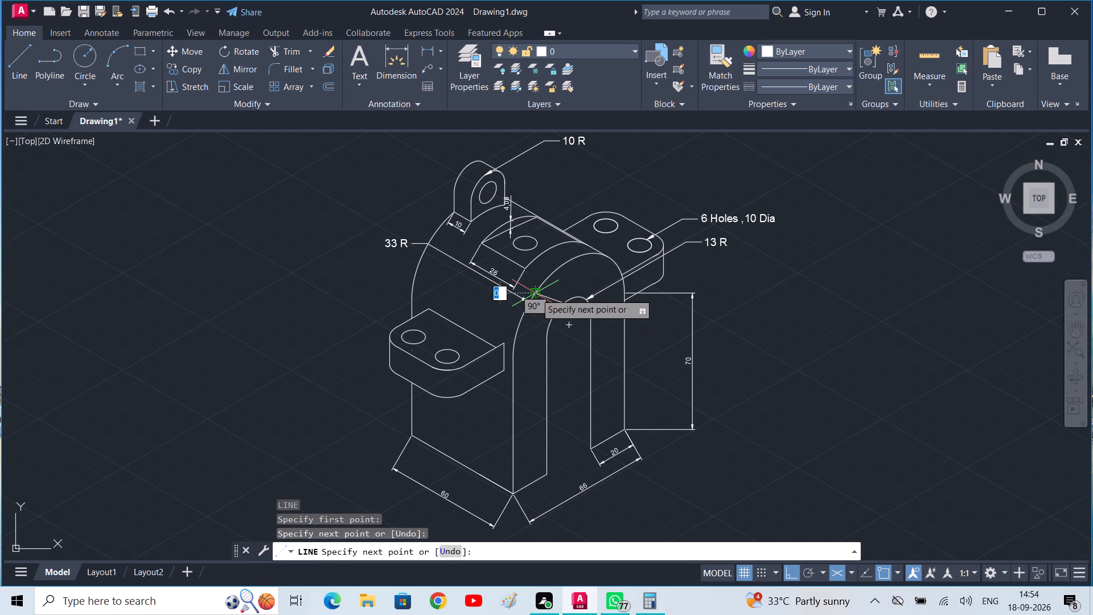
pyautogui.write('U')
pyautogui.press('space')
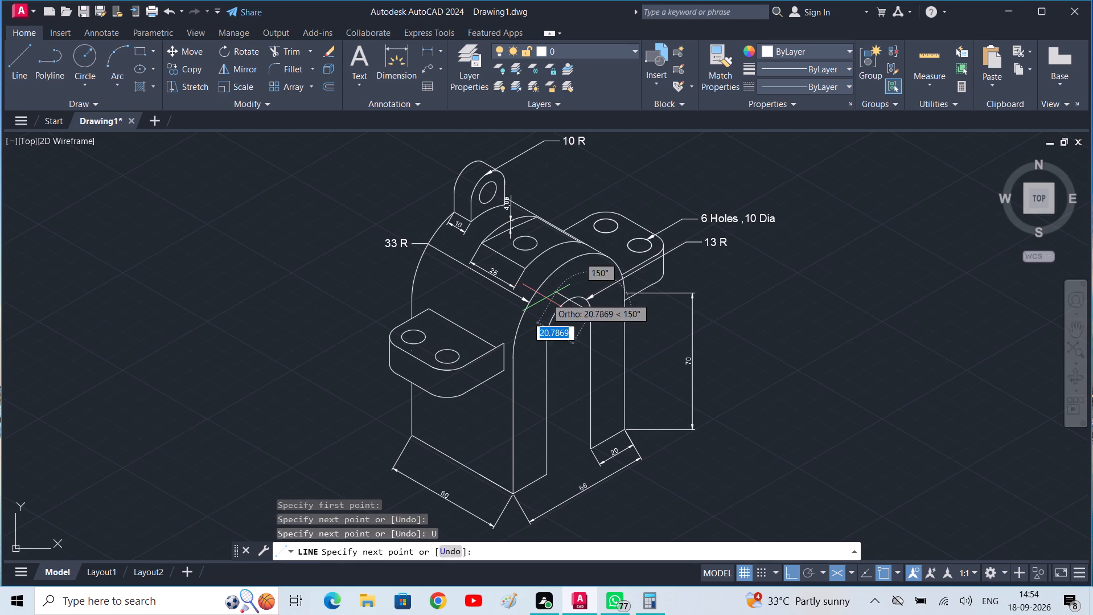
pyautogui.click(545, 294)
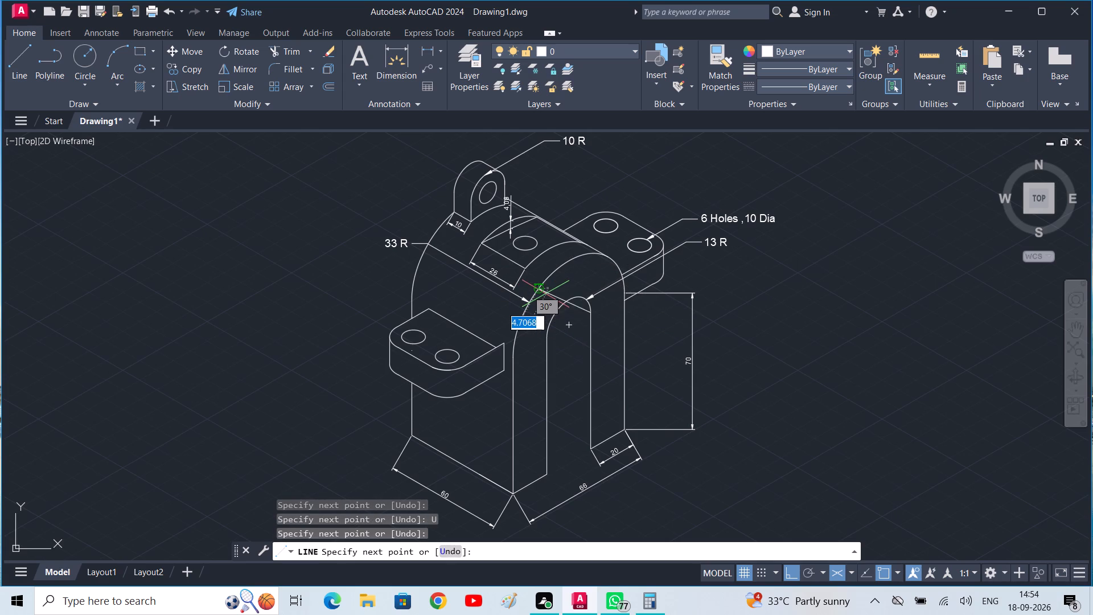
pyautogui.write('U')
pyautogui.press('space')
pyautogui.scroll(1, 547, 294)
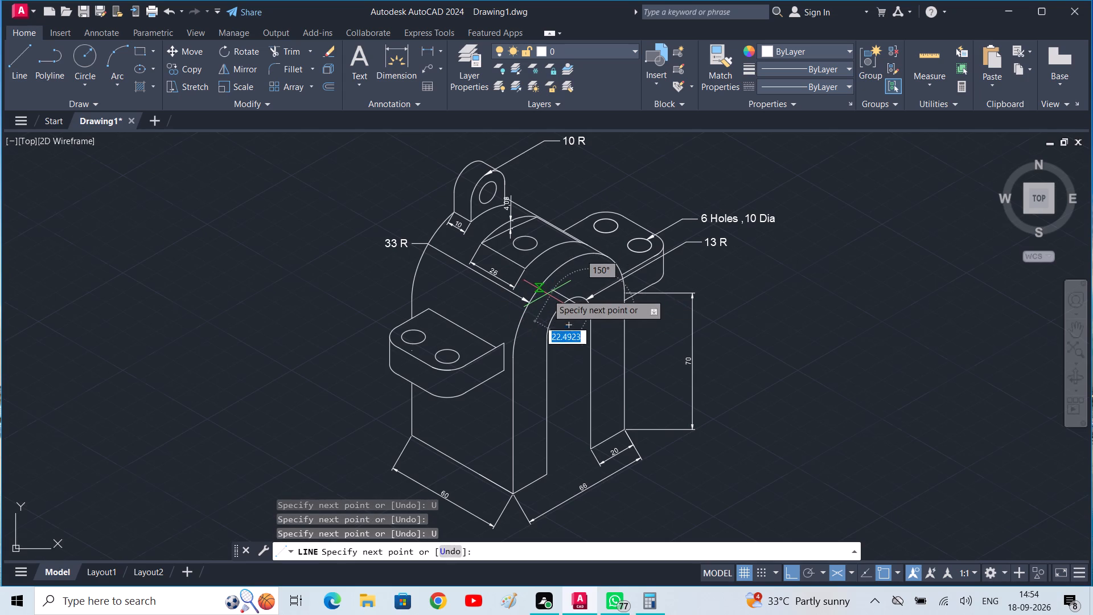
pyautogui.scroll(5, 547, 294)
pyautogui.click(545, 283)
pyautogui.press('space')
pyautogui.scroll(-3, 550, 285)
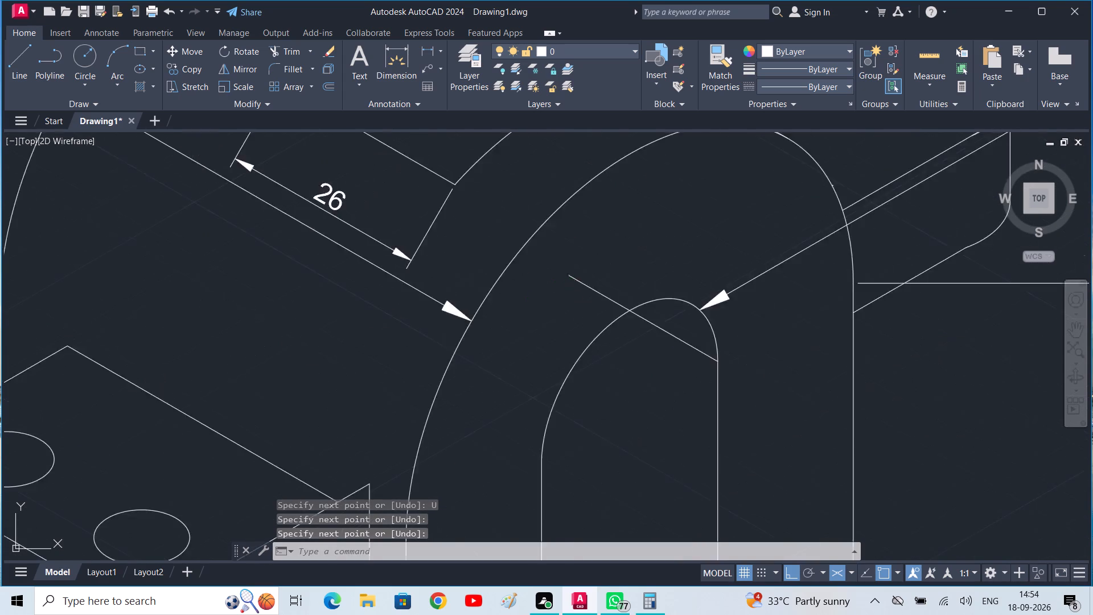
# Trim the part of the new depth line that extends beyond the inner arch curve.
pyautogui.write('TR')
pyautogui.press('space')
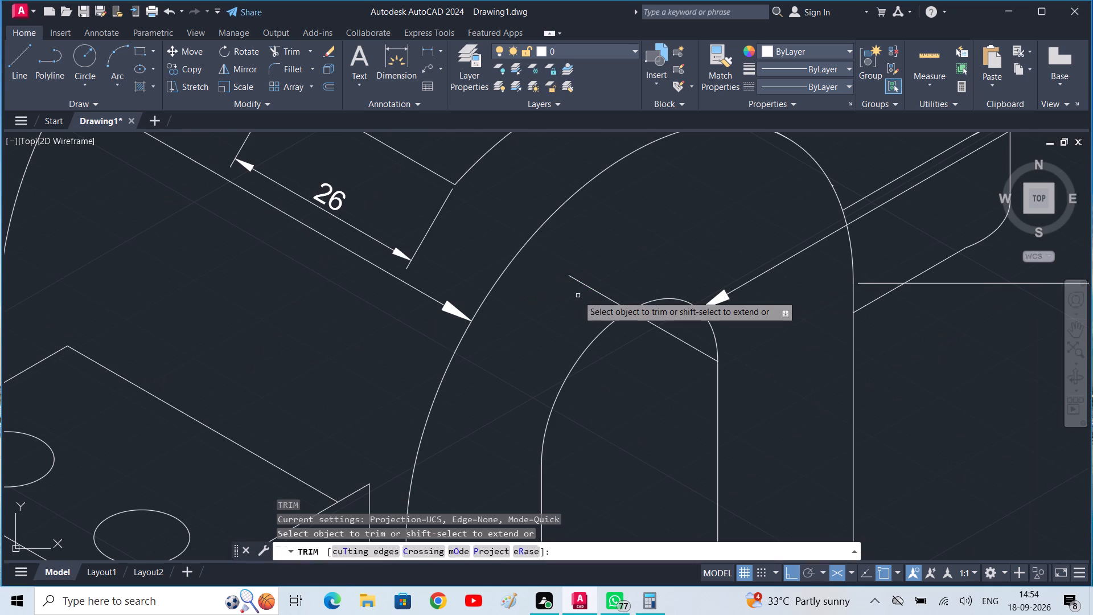
pyautogui.click(586, 285)
pyautogui.scroll(-3, 586, 285)
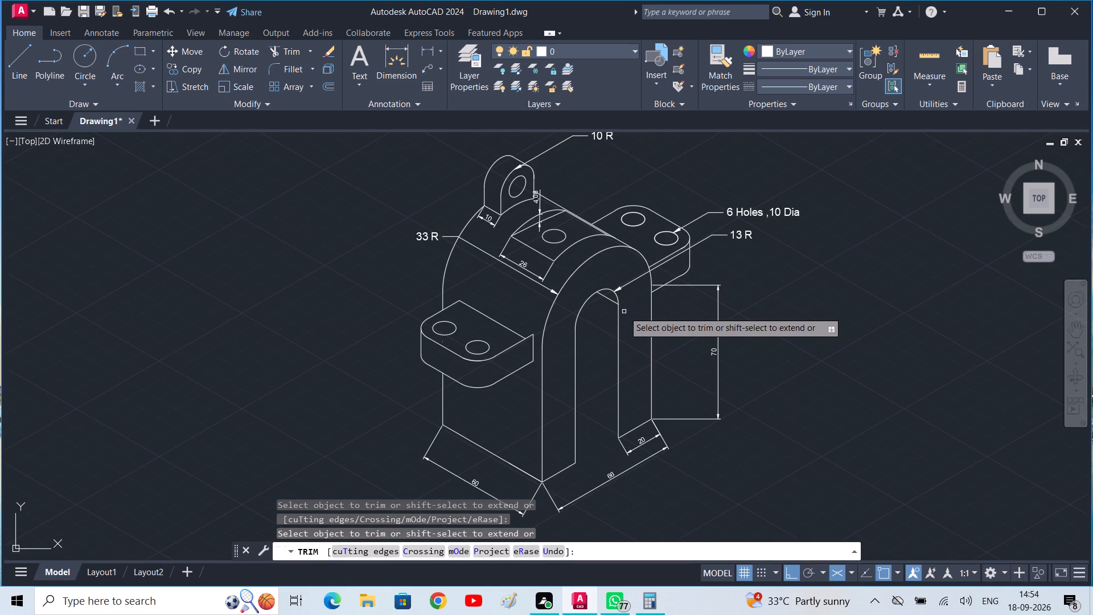
pyautogui.press('Escape')
# Add an aligned dimension between the centres of the two holes on the front side lug, placed over the lug's outer edge.
pyautogui.moveTo(567, 379); pyautogui.dragTo(565, 348, button='middle')
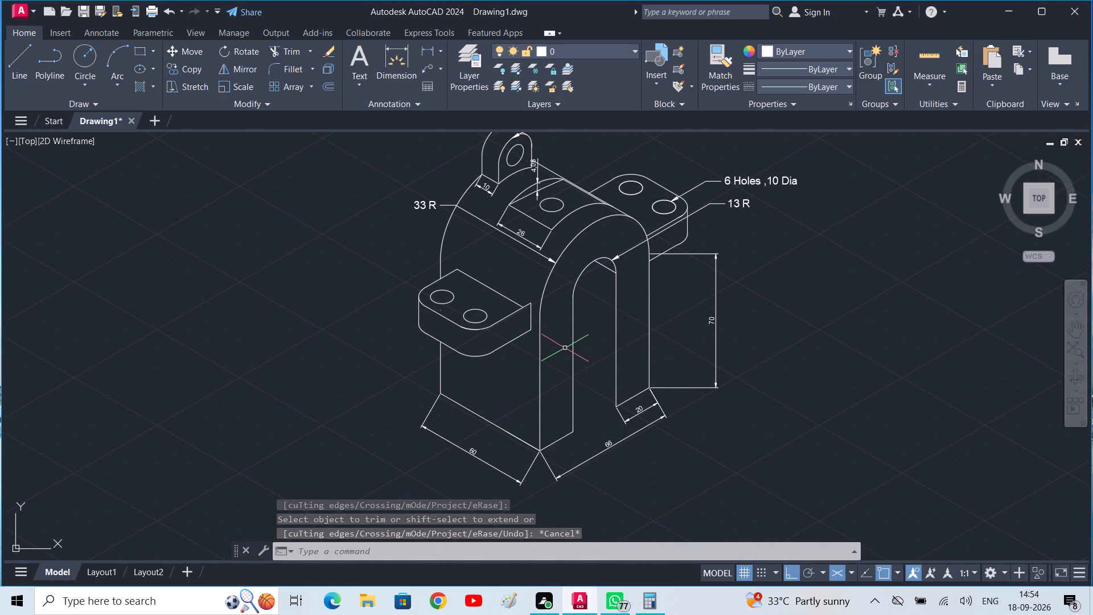
pyautogui.press('d')
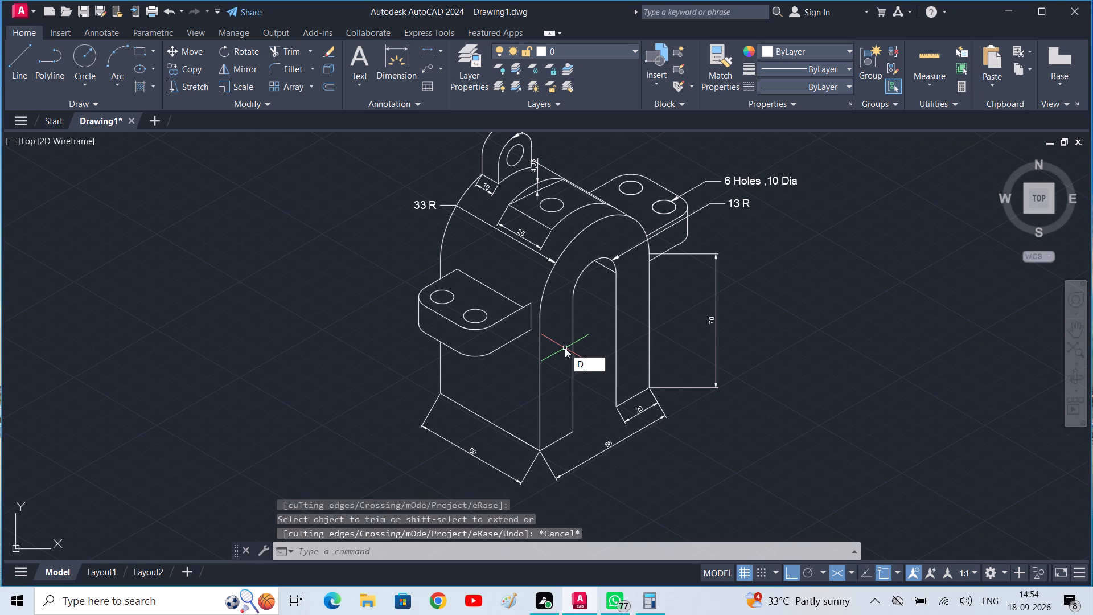
pyautogui.press('a')
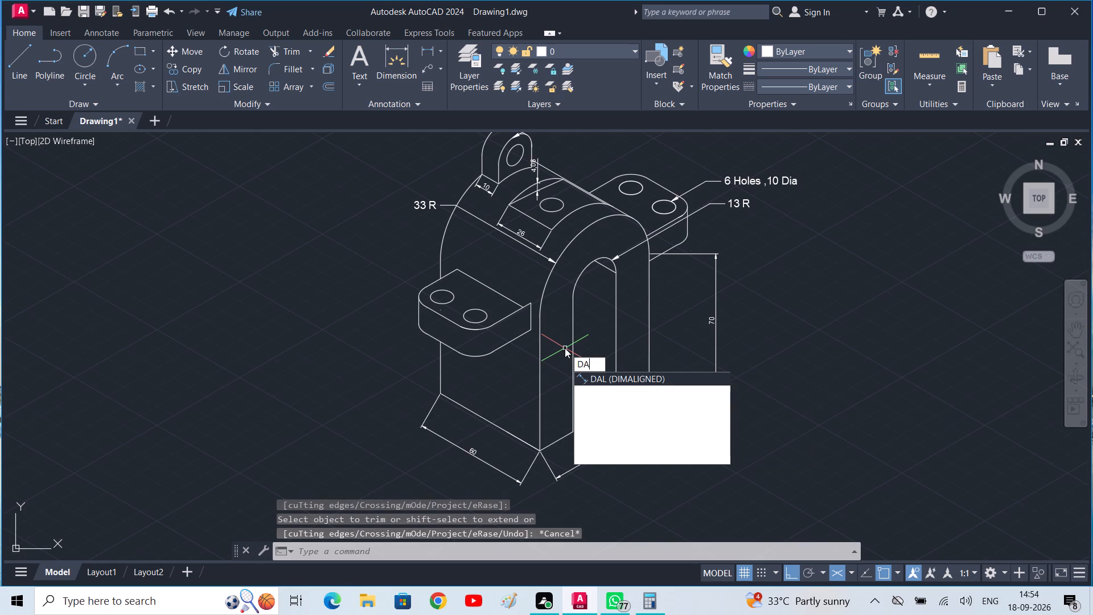
pyautogui.write('L')
pyautogui.press('space')
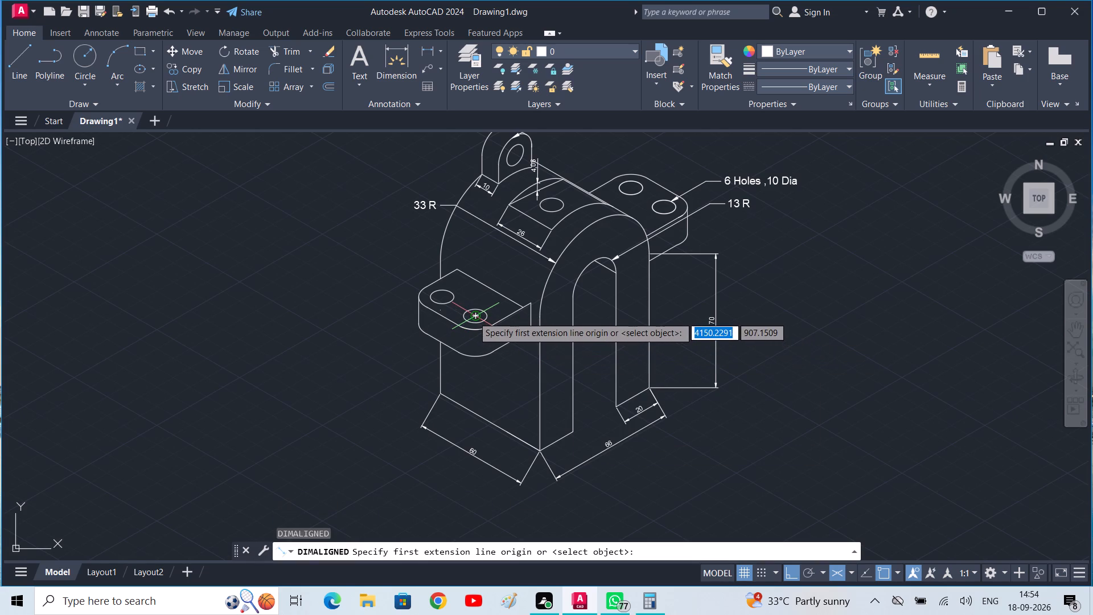
pyautogui.click(473, 317)
pyautogui.click(441, 296)
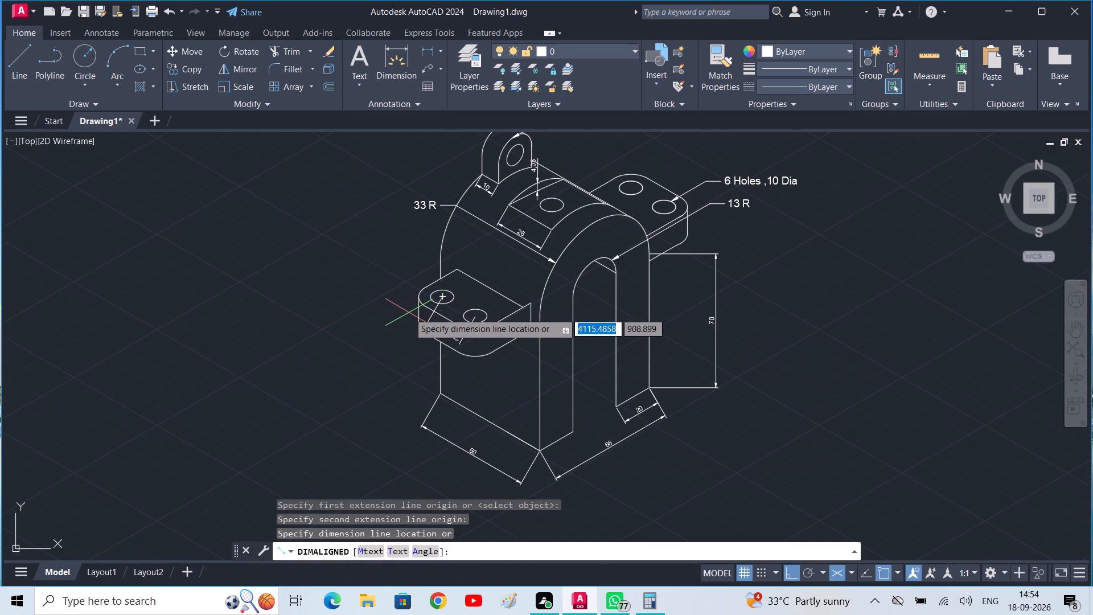
pyautogui.click(409, 313)
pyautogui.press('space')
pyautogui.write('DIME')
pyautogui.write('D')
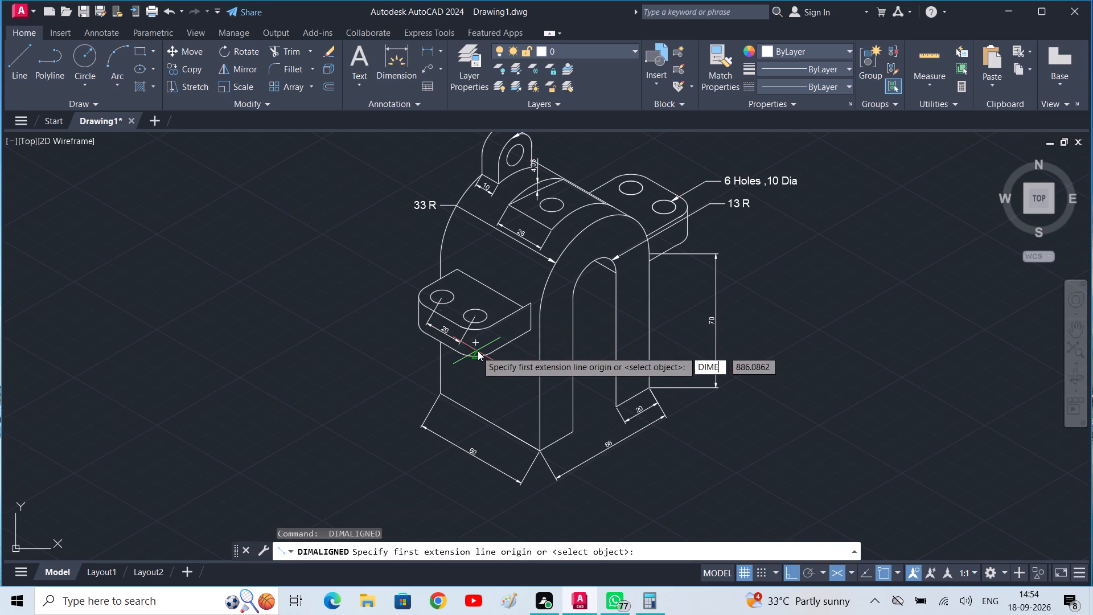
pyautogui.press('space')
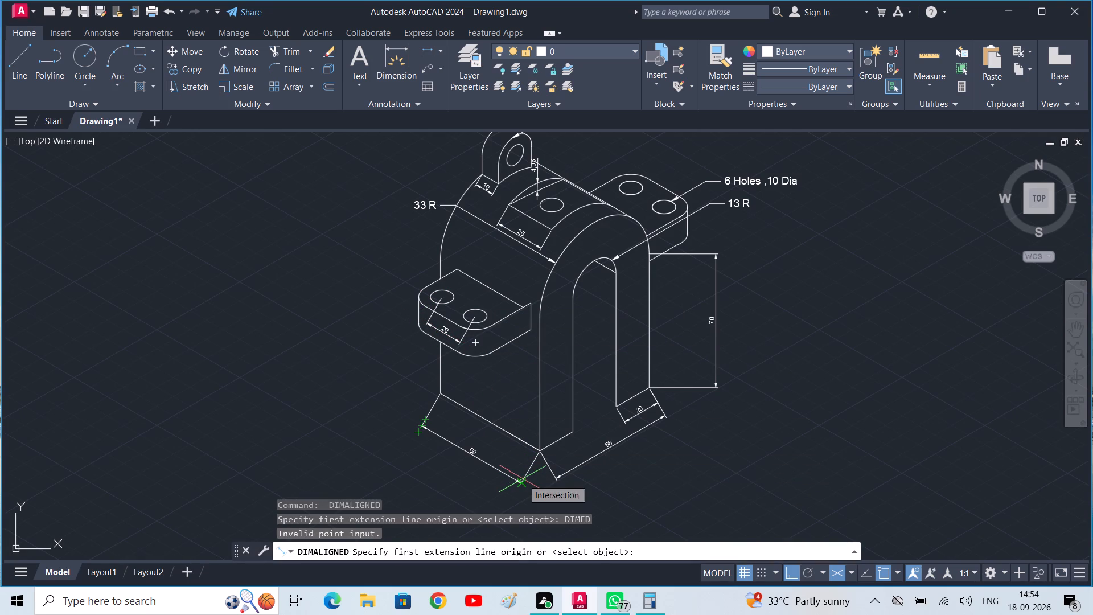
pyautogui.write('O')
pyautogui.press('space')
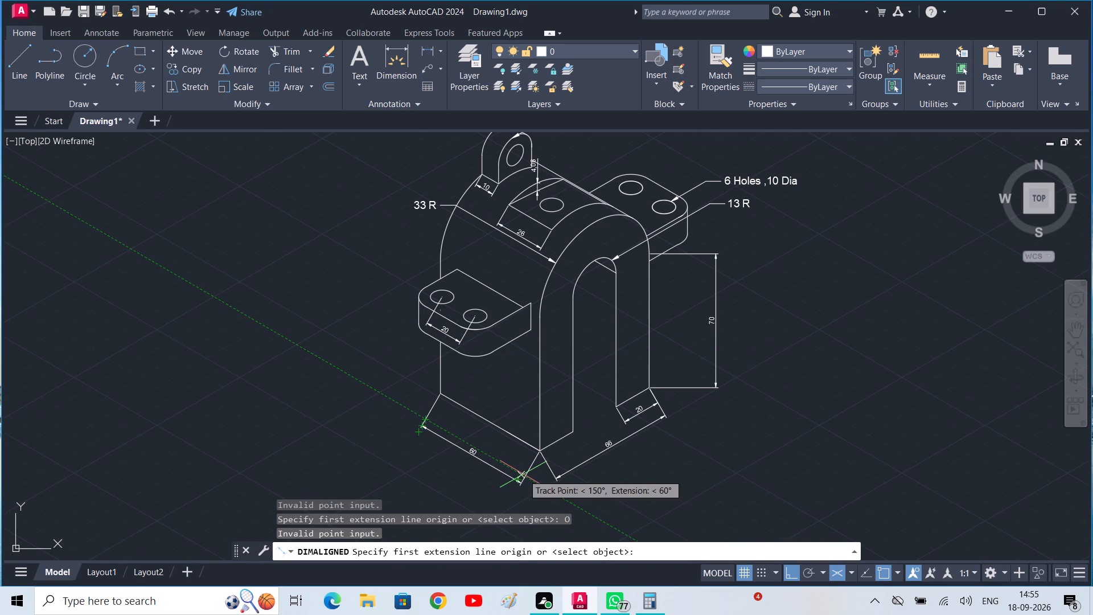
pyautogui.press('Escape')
# Oblique the 60 base dimension so its extension lines run parallel to the bracket's vertical edge.
pyautogui.write('DI')
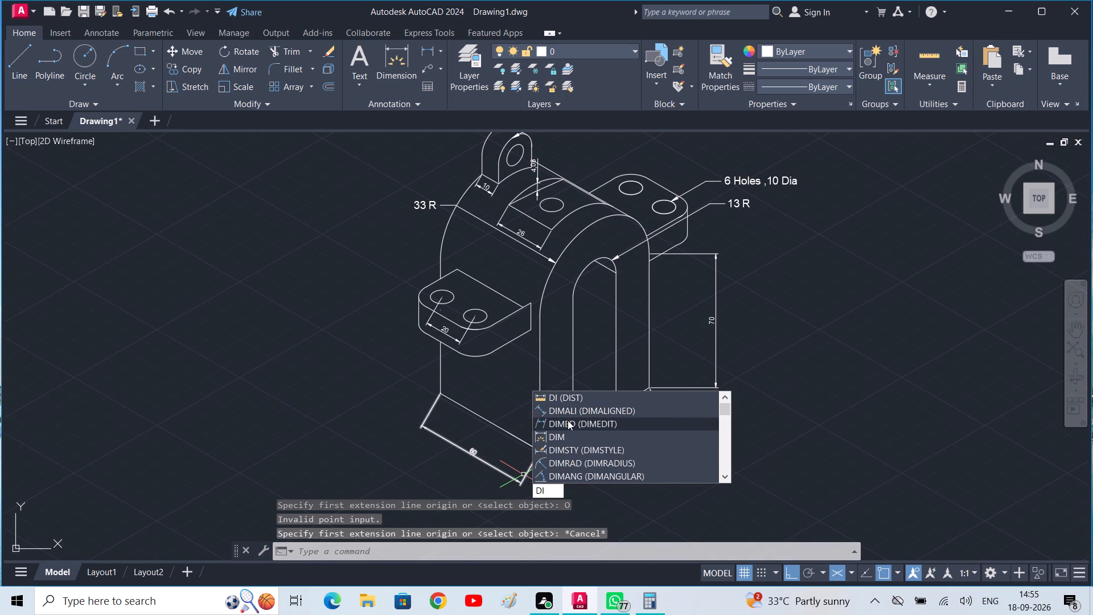
pyautogui.click(568, 420)
pyautogui.write('O')
pyautogui.press('space')
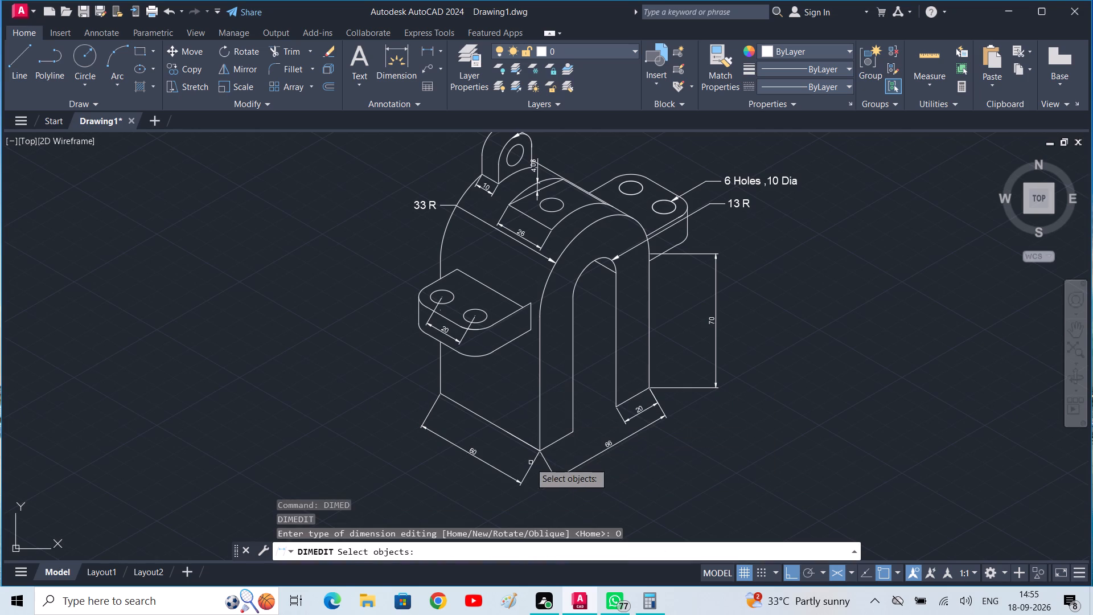
pyautogui.click(527, 475)
pyautogui.press('space')
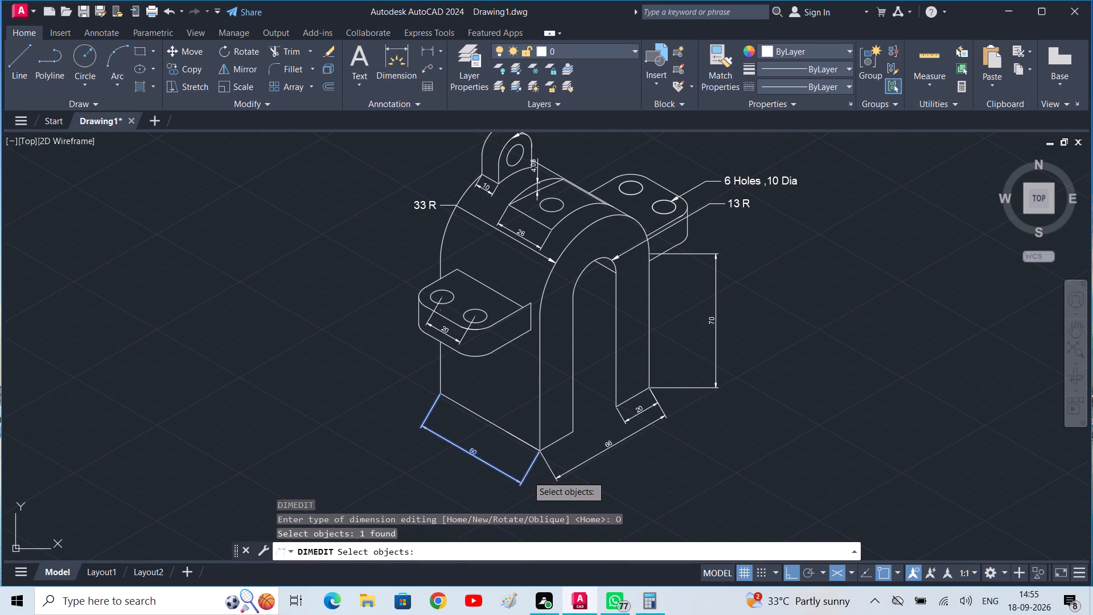
pyautogui.click(539, 448)
pyautogui.click(537, 405)
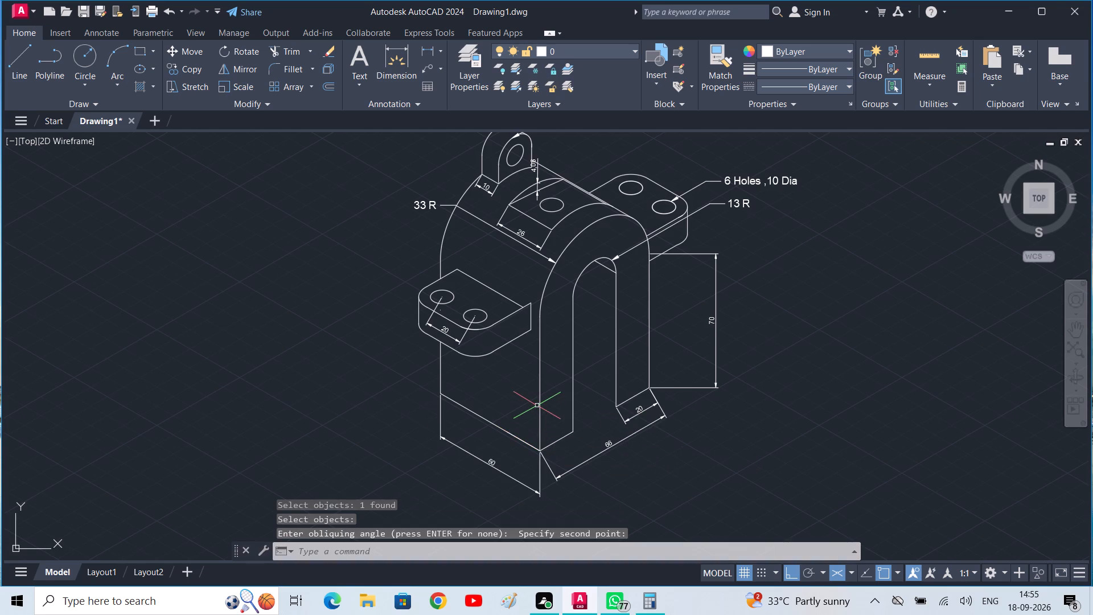
# Oblique the overall front-face width dimension to the vertical edge direction, using the right isoplane.
pyautogui.press('space')
pyautogui.moveTo(565, 482); pyautogui.dragTo(537, 405)
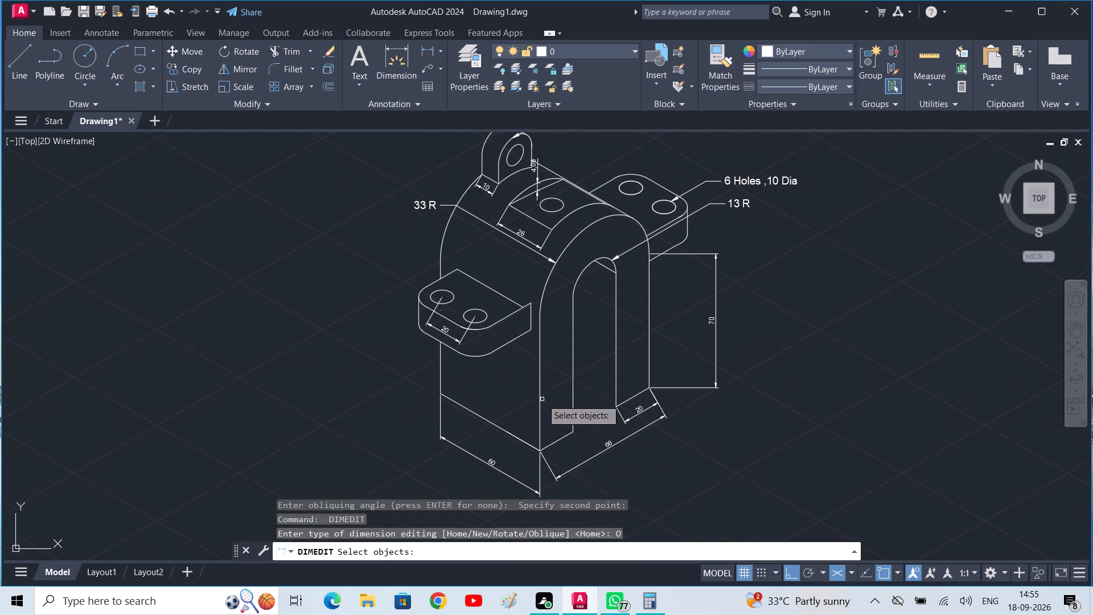
pyautogui.click(570, 470)
pyautogui.press('space')
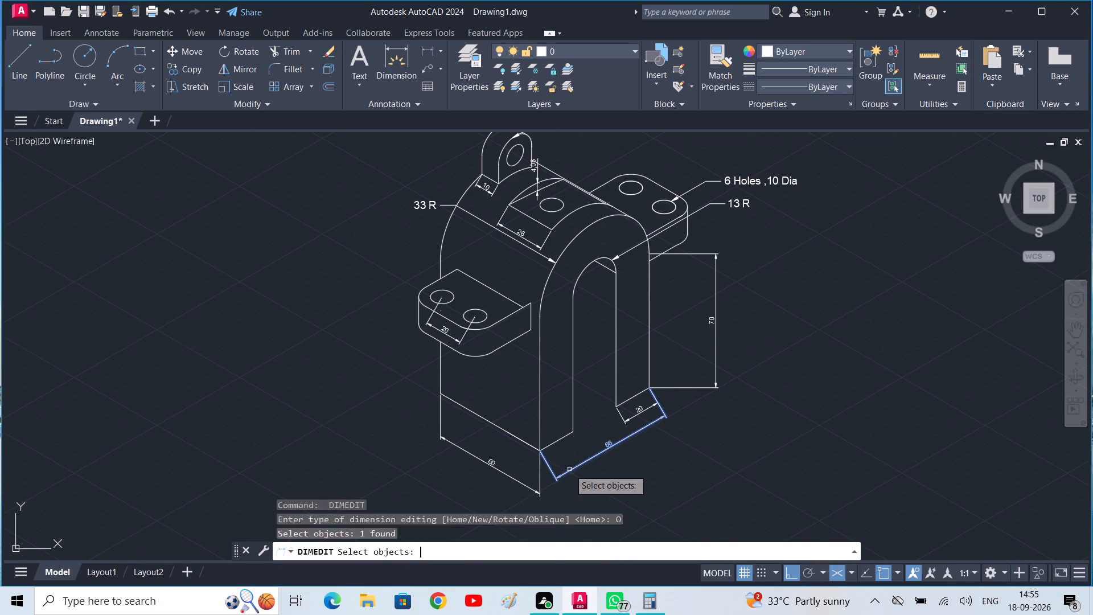
pyautogui.click(544, 450)
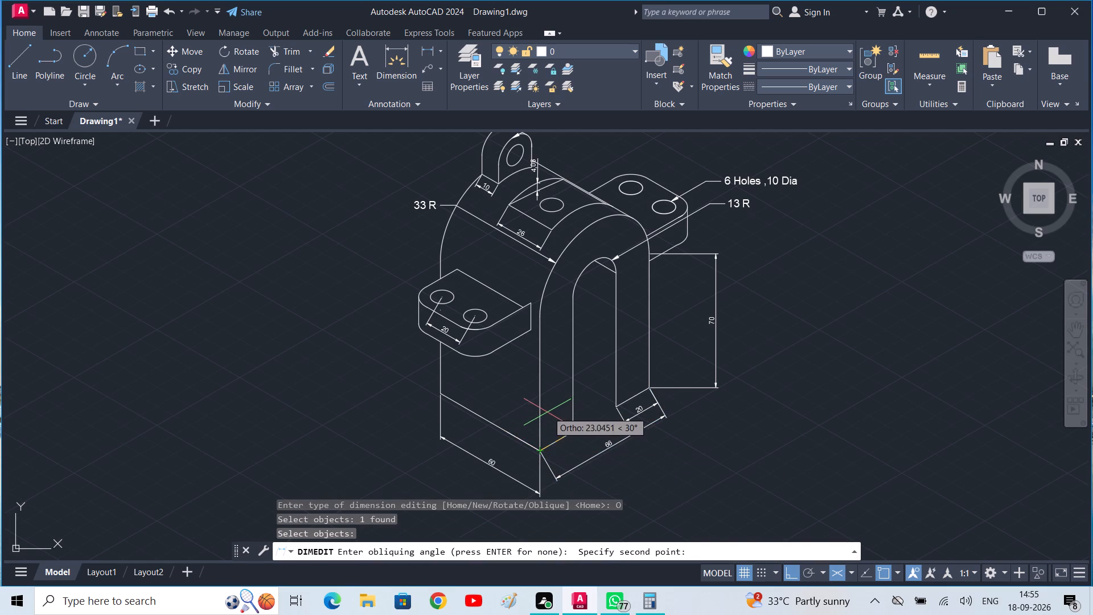
pyautogui.press('F5')
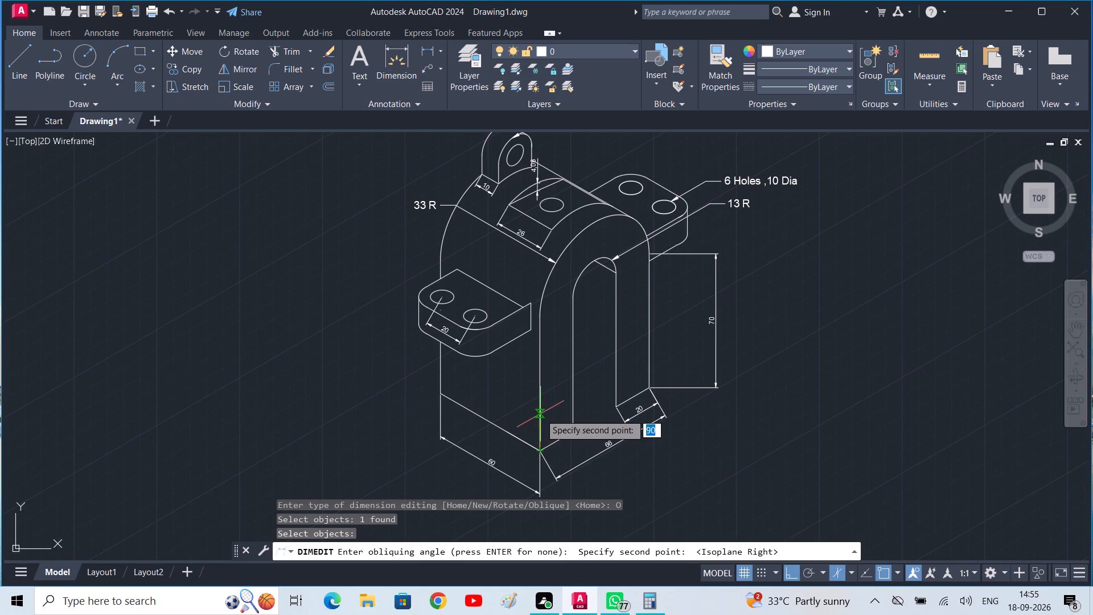
pyautogui.click(540, 413)
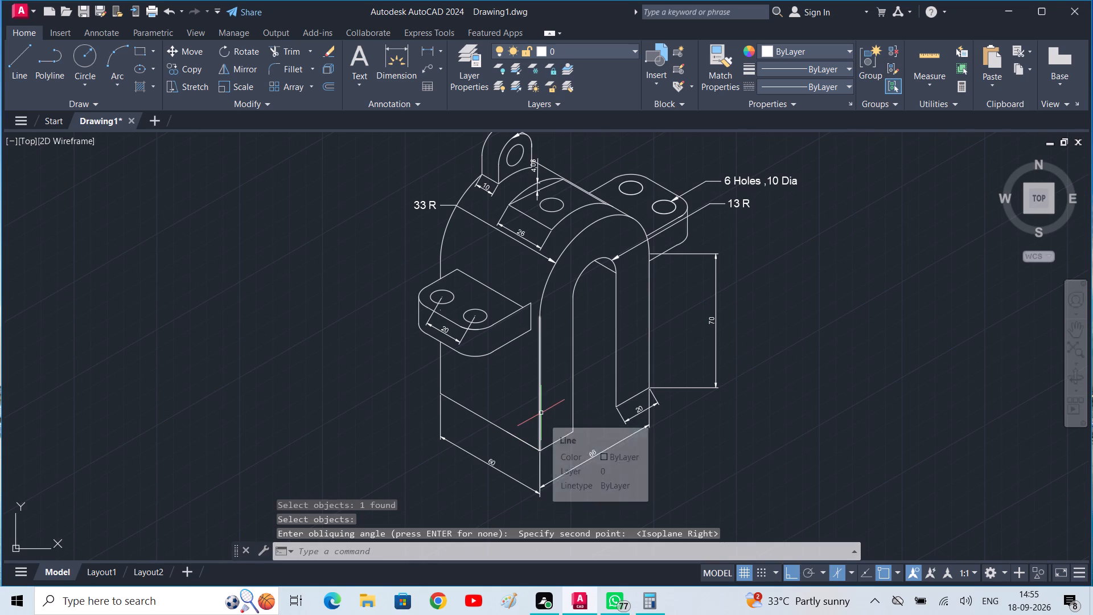
# Oblique the 20 leg-width dimension so its extension lines run parallel to the leg's vertical edge.
pyautogui.press('space')
pyautogui.moveTo(584, 490); pyautogui.dragTo(543, 414)
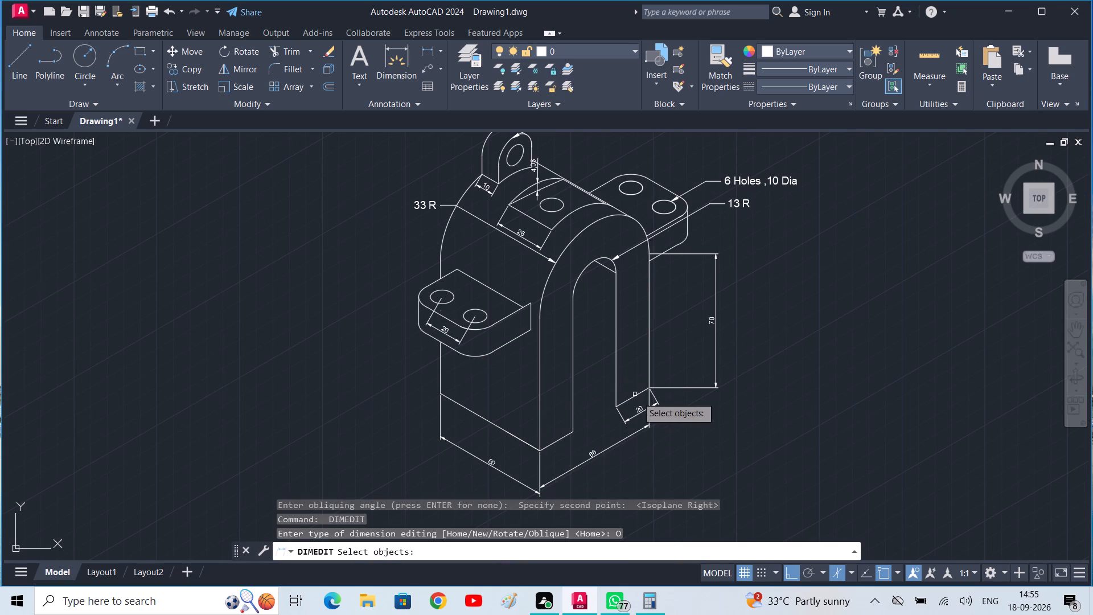
pyautogui.click(640, 411)
pyautogui.press('space')
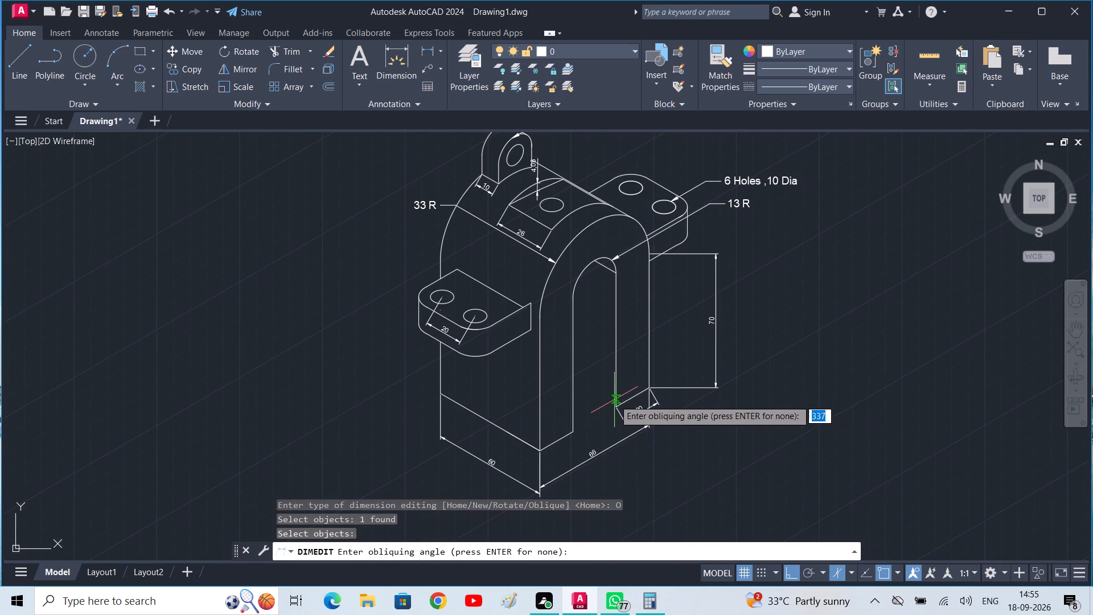
pyautogui.click(613, 403)
pyautogui.click(614, 376)
# Oblique the 70 height dimension using two points picked from the leg's outer bottom corner back towards its bottom edge.
pyautogui.press('space')
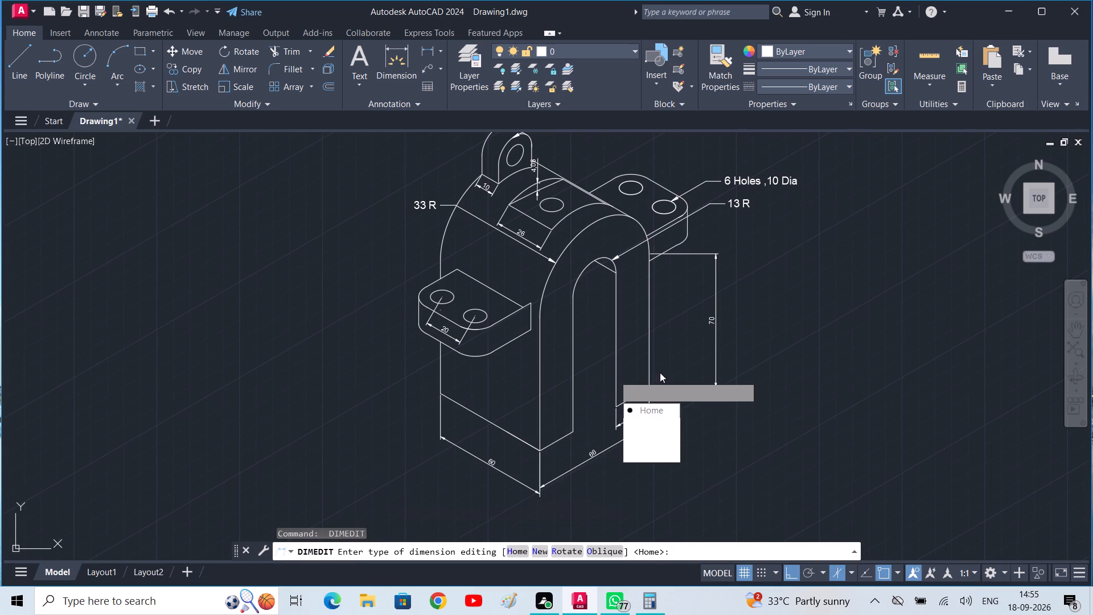
pyautogui.moveTo(653, 456); pyautogui.dragTo(614, 376)
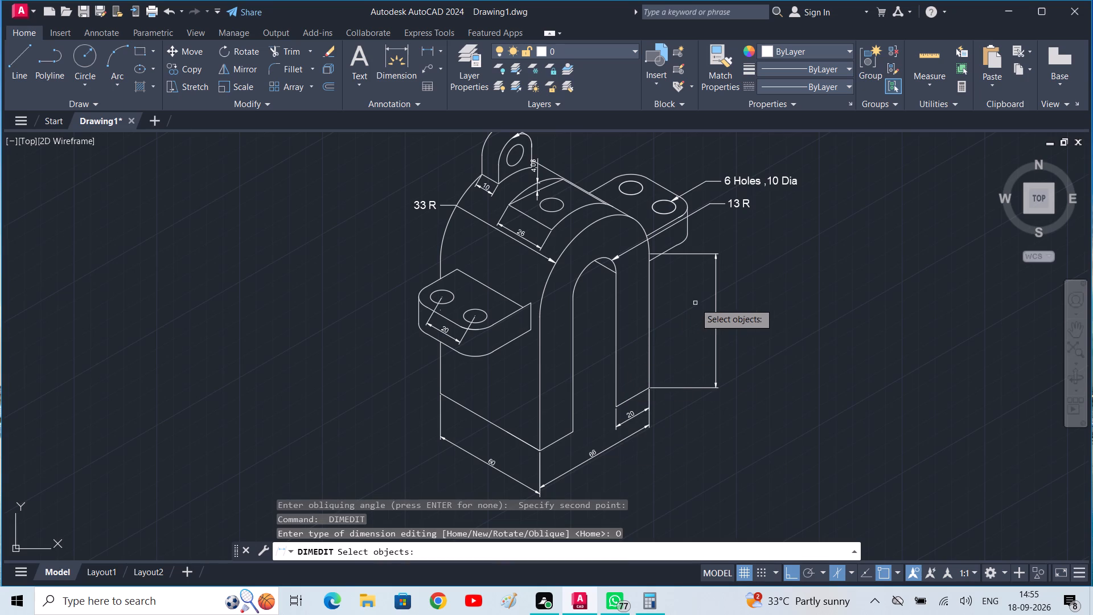
pyautogui.click(716, 307)
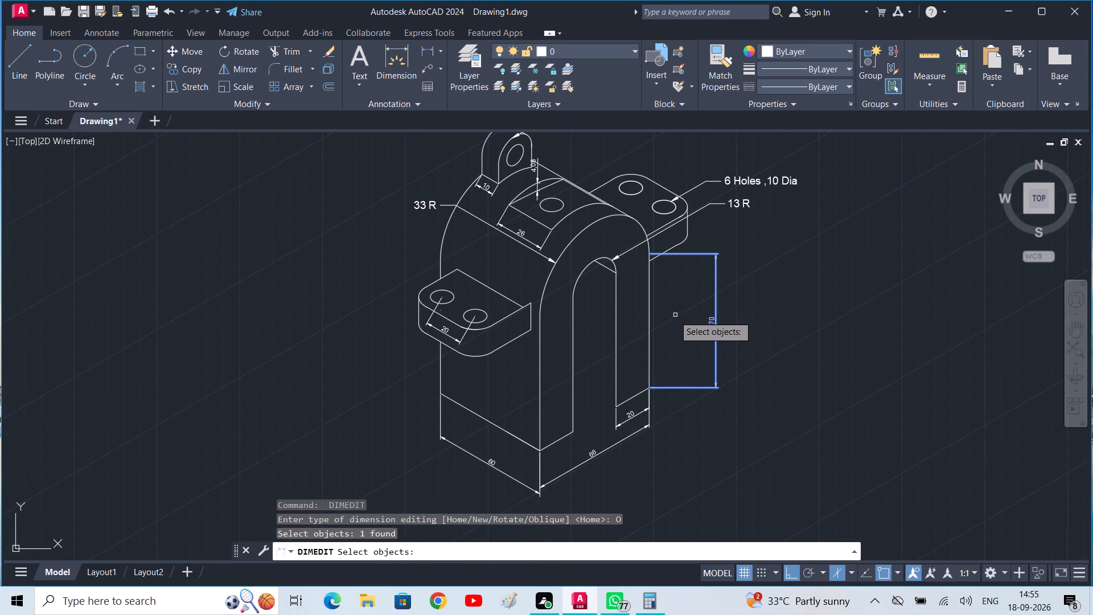
pyautogui.press('space')
pyautogui.click(649, 392)
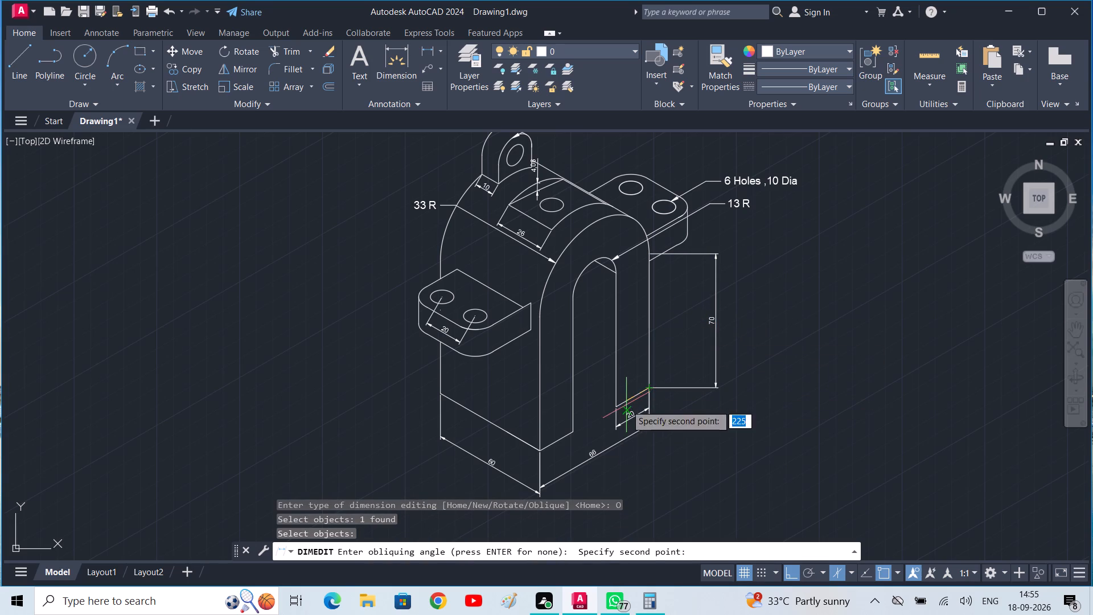
pyautogui.click(626, 405)
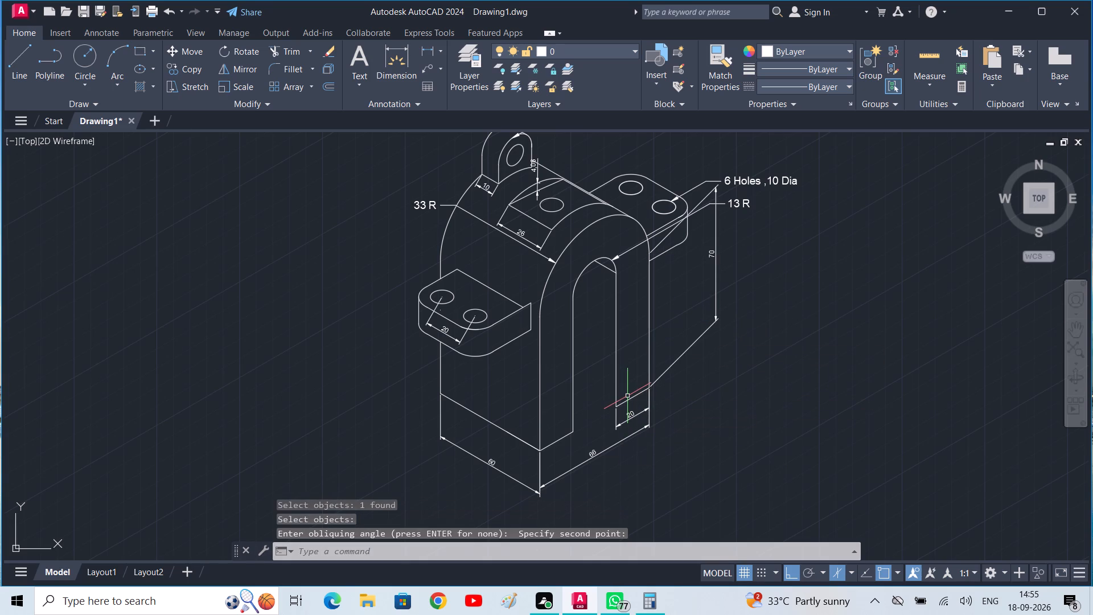
# Shift the 70 height dimension's text down along its dimension line until it sits just beyond the lower arrowhead.
pyautogui.click(716, 318)
pyautogui.moveTo(716, 318); pyautogui.dragTo(719, 349)
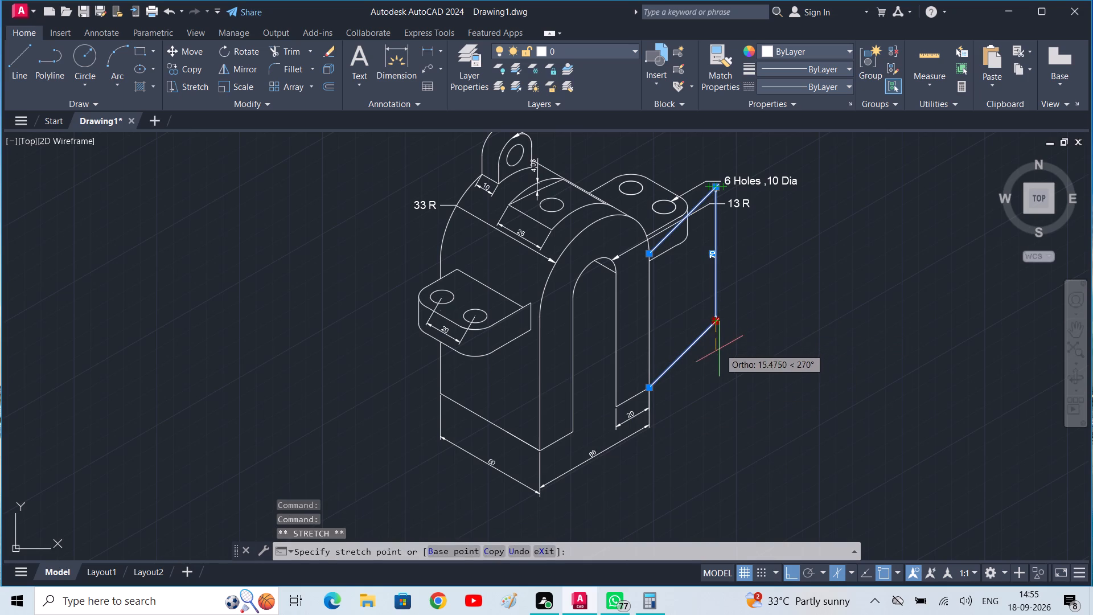
pyautogui.moveTo(719, 349); pyautogui.dragTo(717, 354)
pyautogui.click(717, 354)
pyautogui.moveTo(716, 324); pyautogui.dragTo(713, 341)
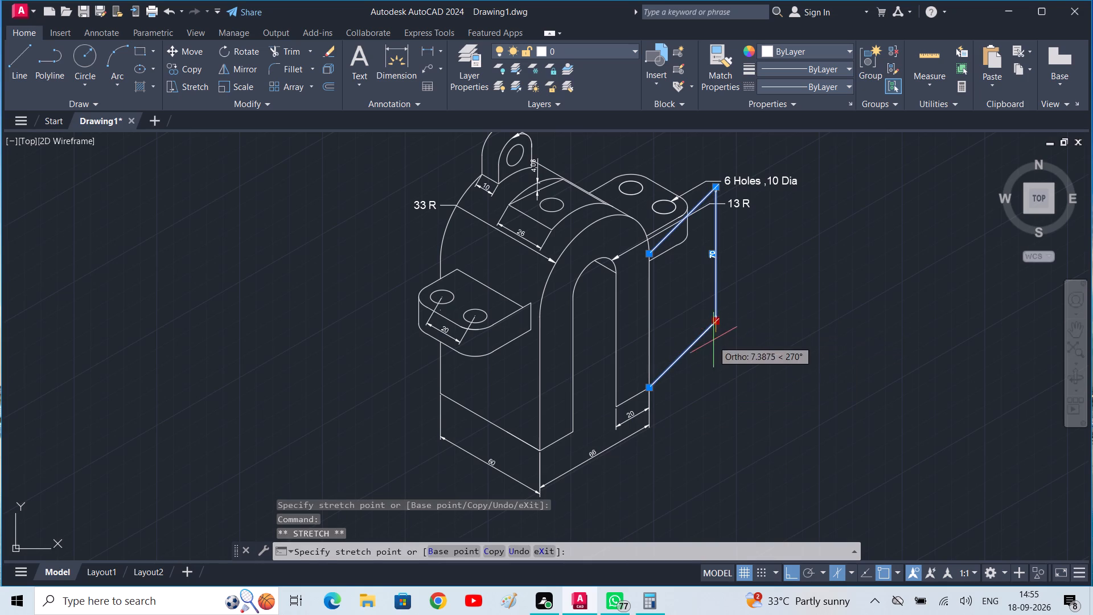
pyautogui.moveTo(713, 341); pyautogui.dragTo(708, 354)
pyautogui.click(708, 354)
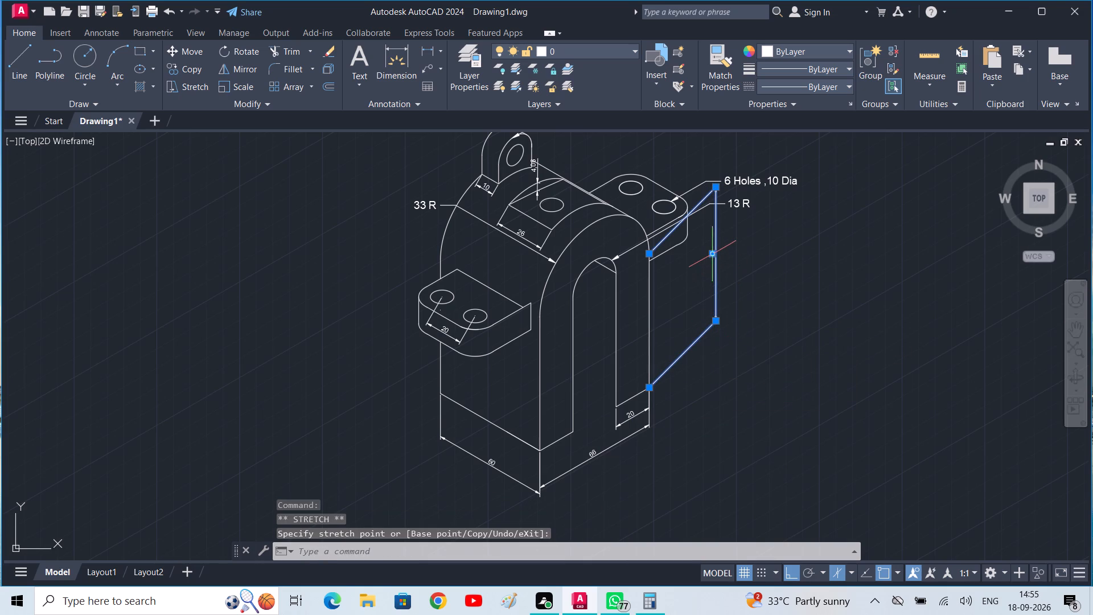
pyautogui.moveTo(712, 253); pyautogui.dragTo(708, 303)
pyautogui.click(708, 303)
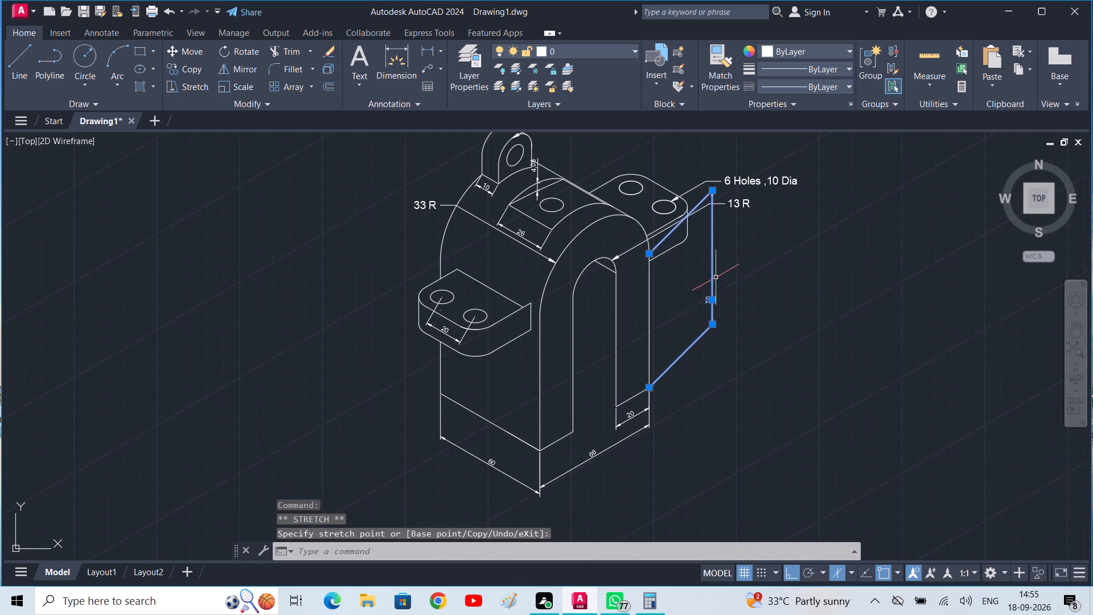
pyautogui.moveTo(712, 192); pyautogui.dragTo(716, 236)
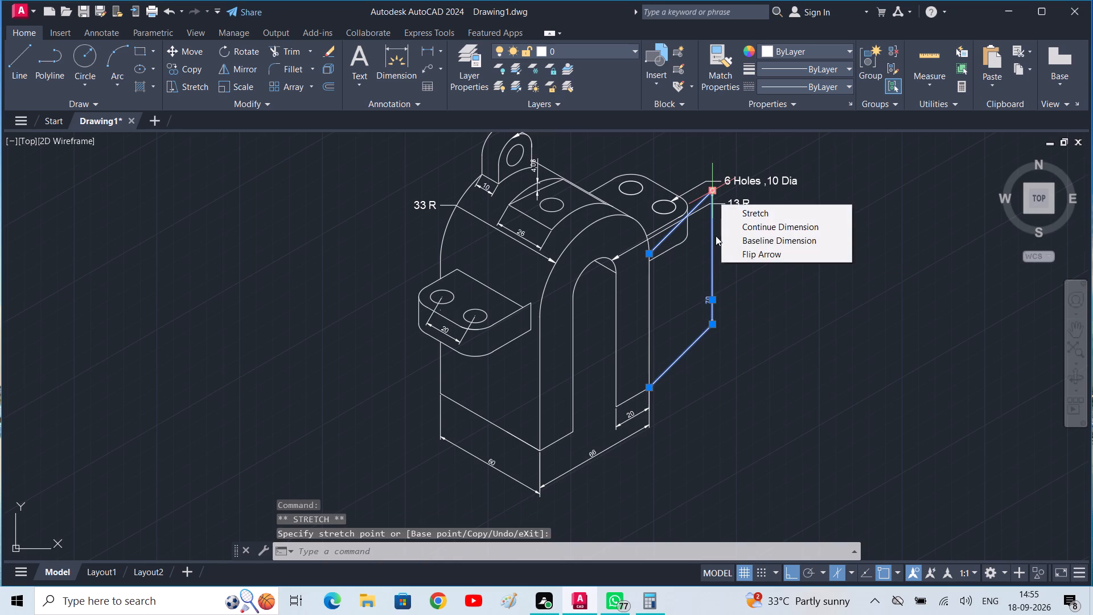
pyautogui.moveTo(716, 236); pyautogui.dragTo(714, 233)
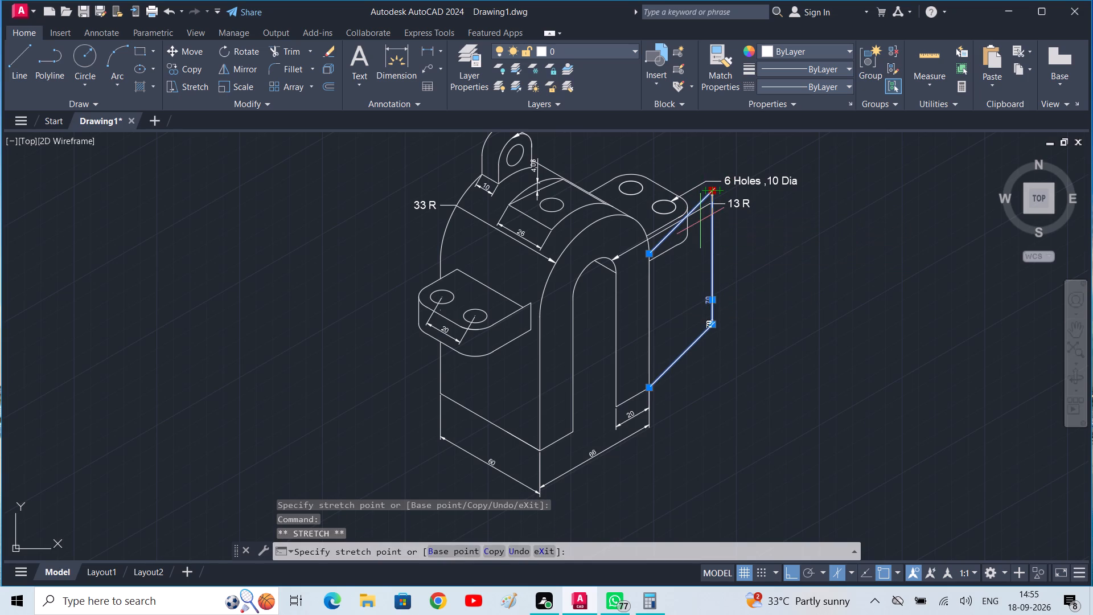
pyautogui.click(693, 247)
pyautogui.click(693, 247)
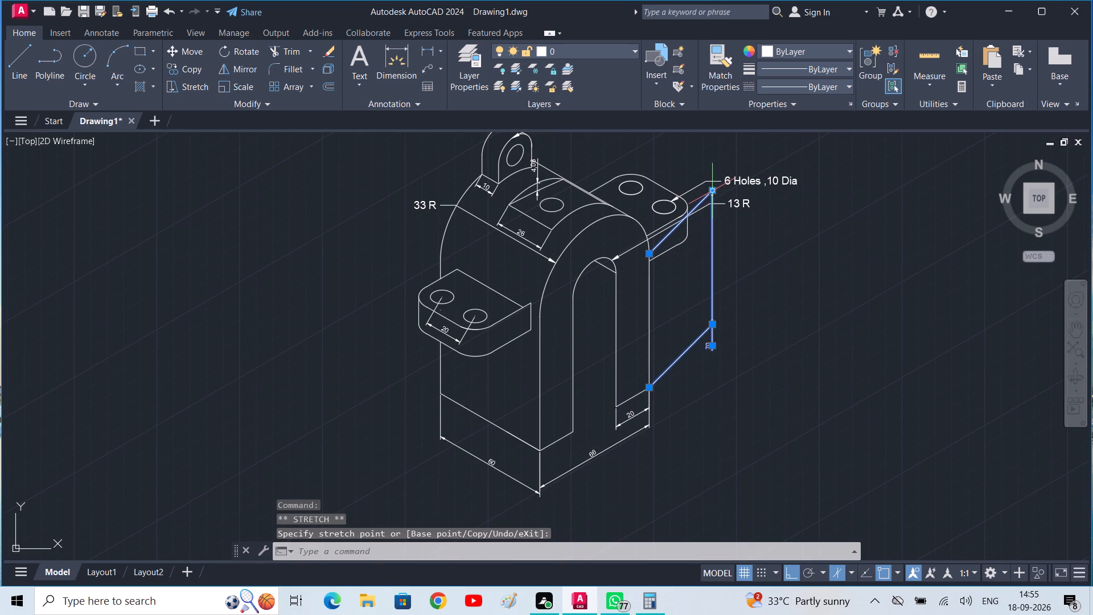
# Move the 70 height dimension's line inward so it stands closer to the leg's outer vertical edge.
pyautogui.moveTo(710, 191); pyautogui.dragTo(685, 251)
pyautogui.click(685, 251)
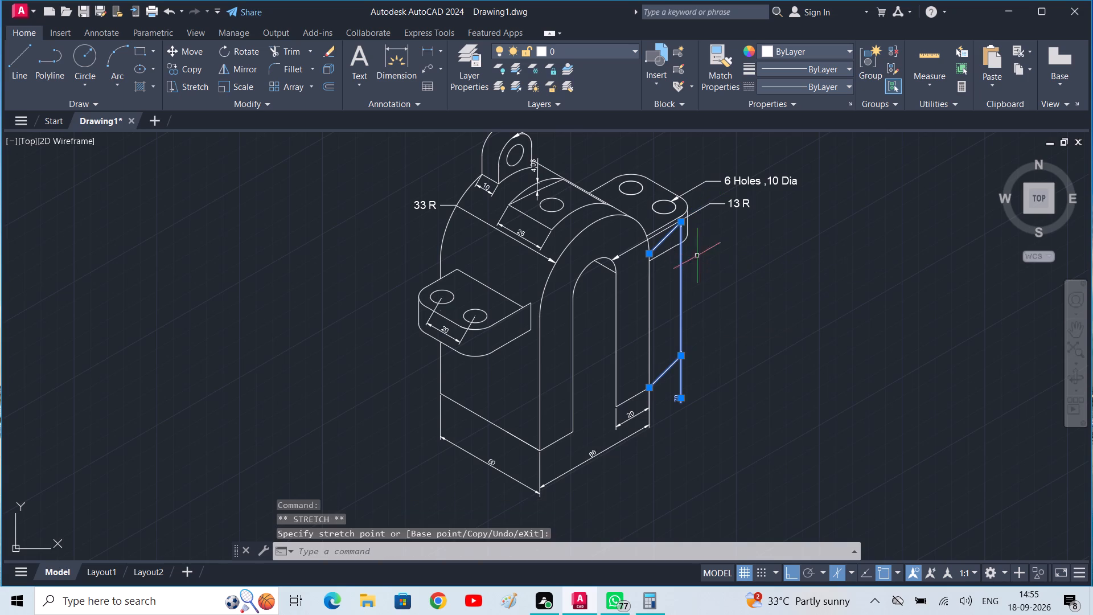
pyautogui.click(700, 334)
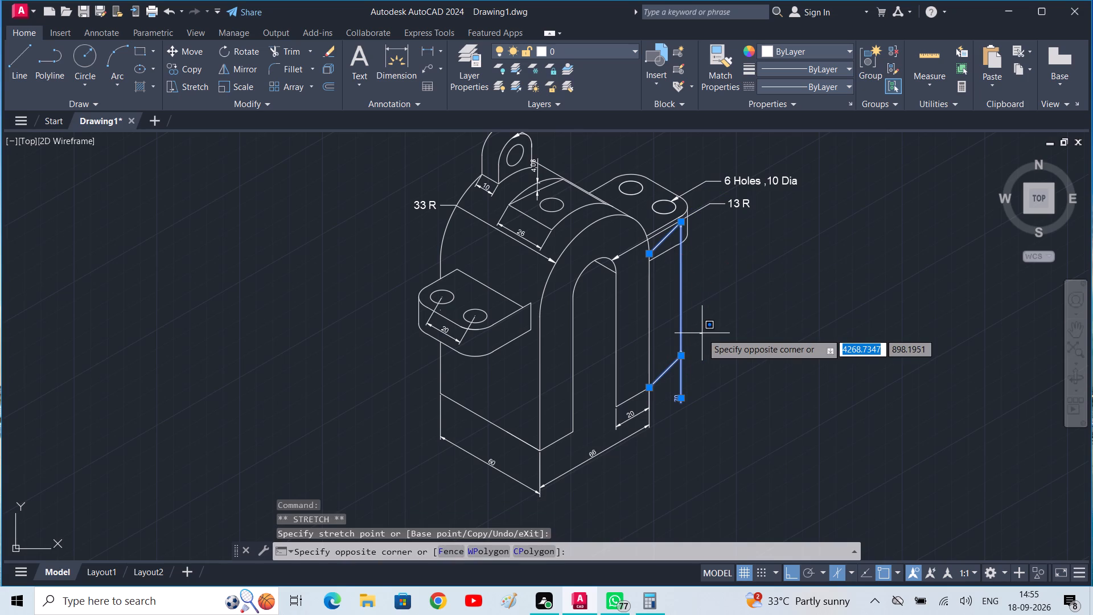
pyautogui.press('Escape')
pyautogui.press('Escape')
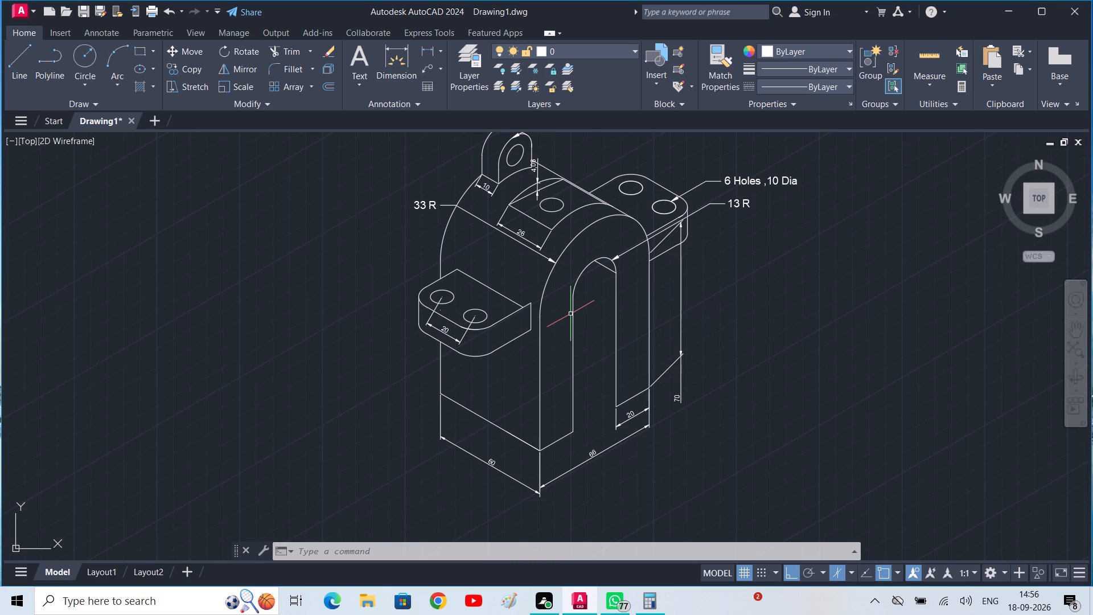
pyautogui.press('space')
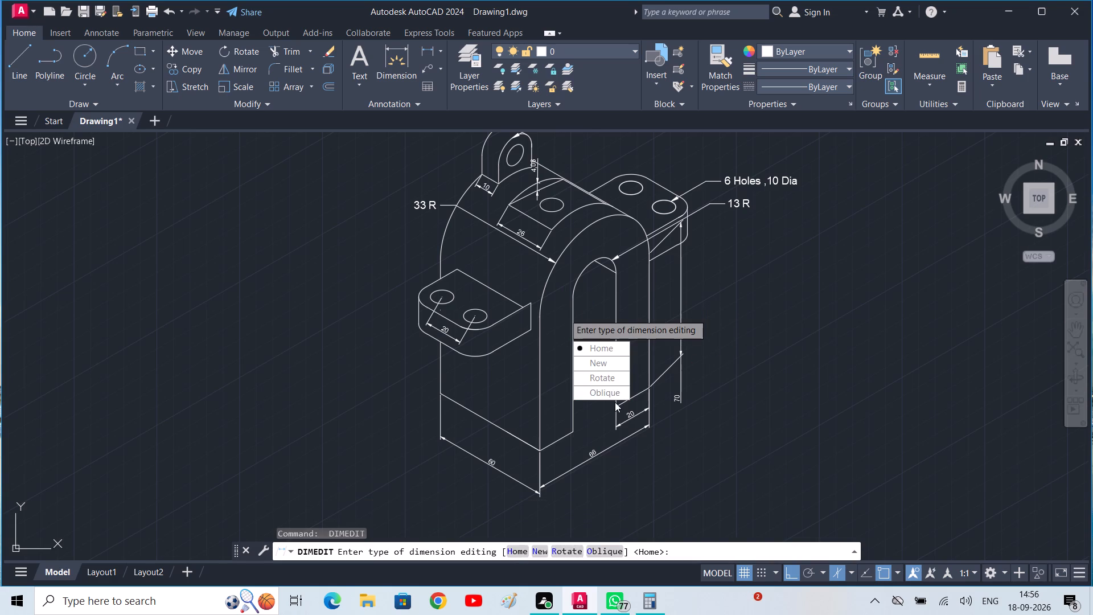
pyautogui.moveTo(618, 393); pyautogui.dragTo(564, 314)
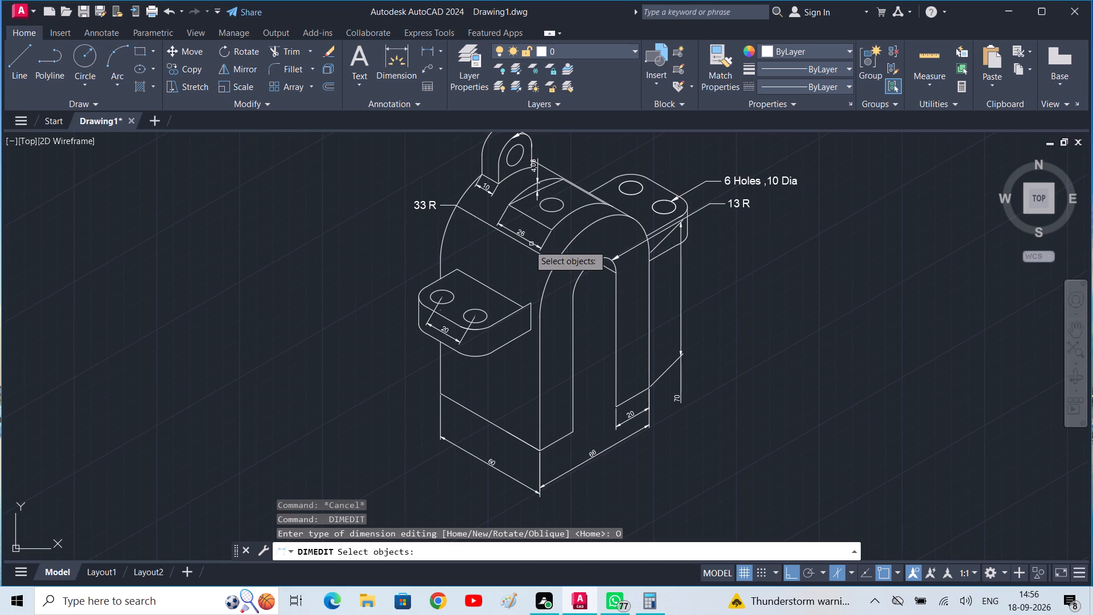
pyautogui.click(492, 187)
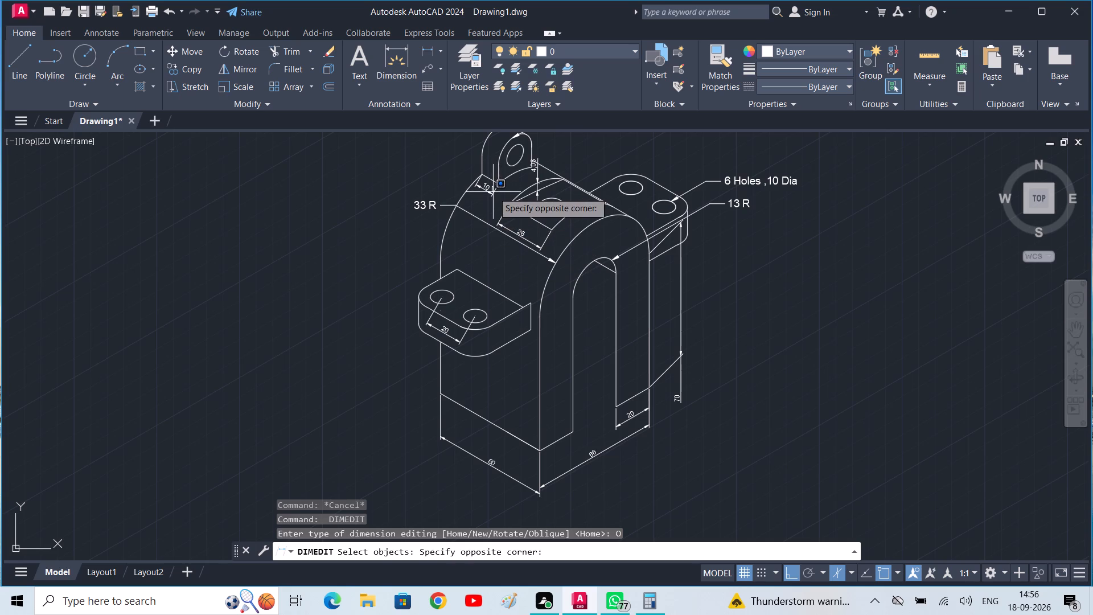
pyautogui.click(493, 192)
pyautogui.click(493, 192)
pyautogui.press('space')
# Oblique the 10 thickness dimension of the upright lug so its extension lines run vertically.
pyautogui.press('space')
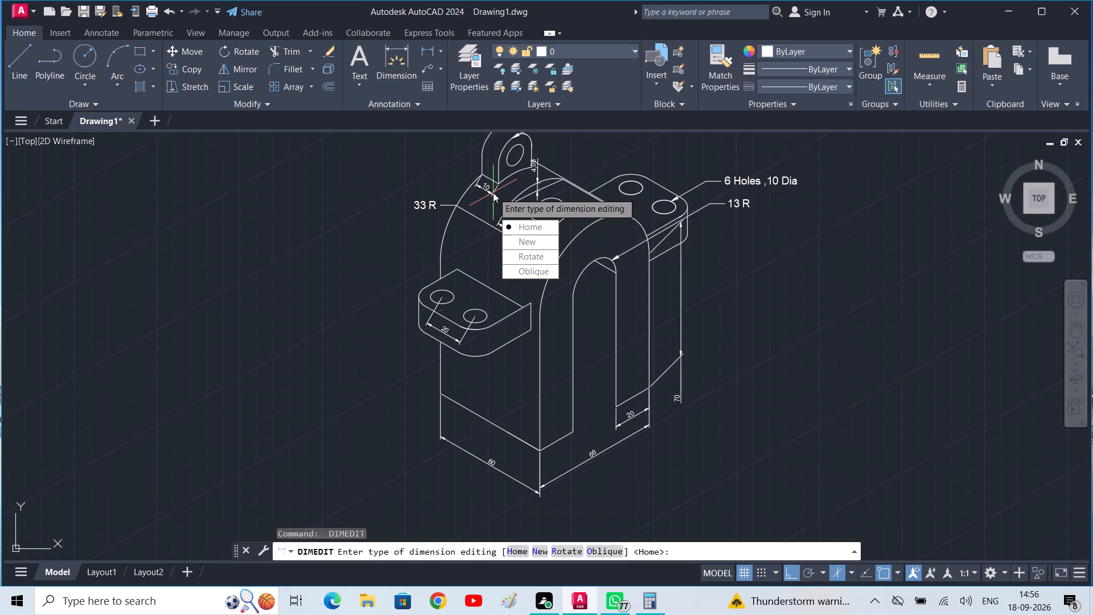
pyautogui.moveTo(539, 265); pyautogui.dragTo(493, 192)
pyautogui.click(488, 195)
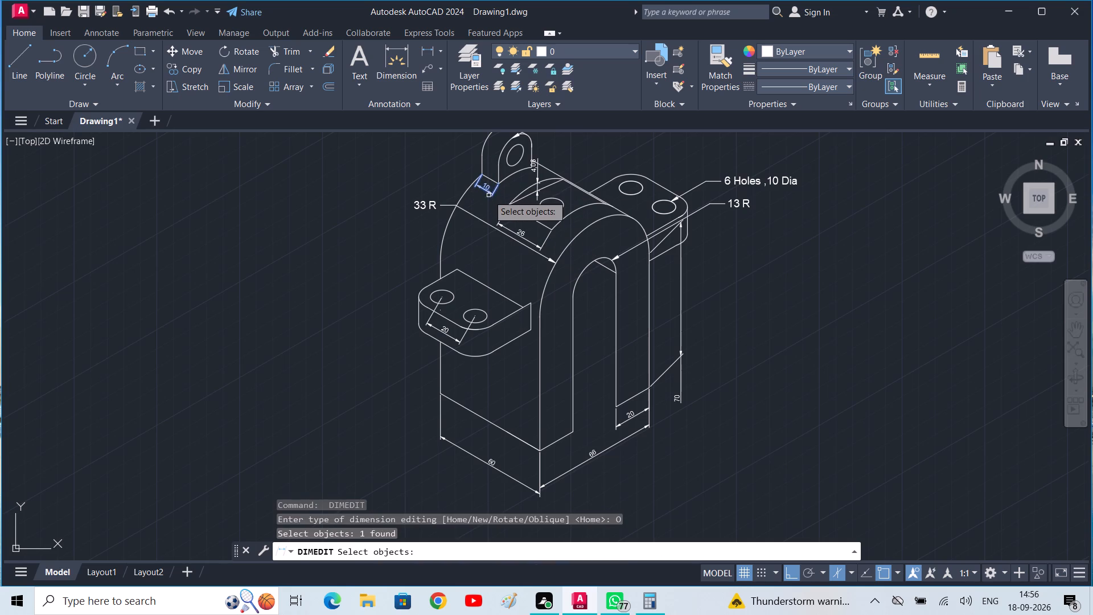
pyautogui.press('space')
pyautogui.click(495, 187)
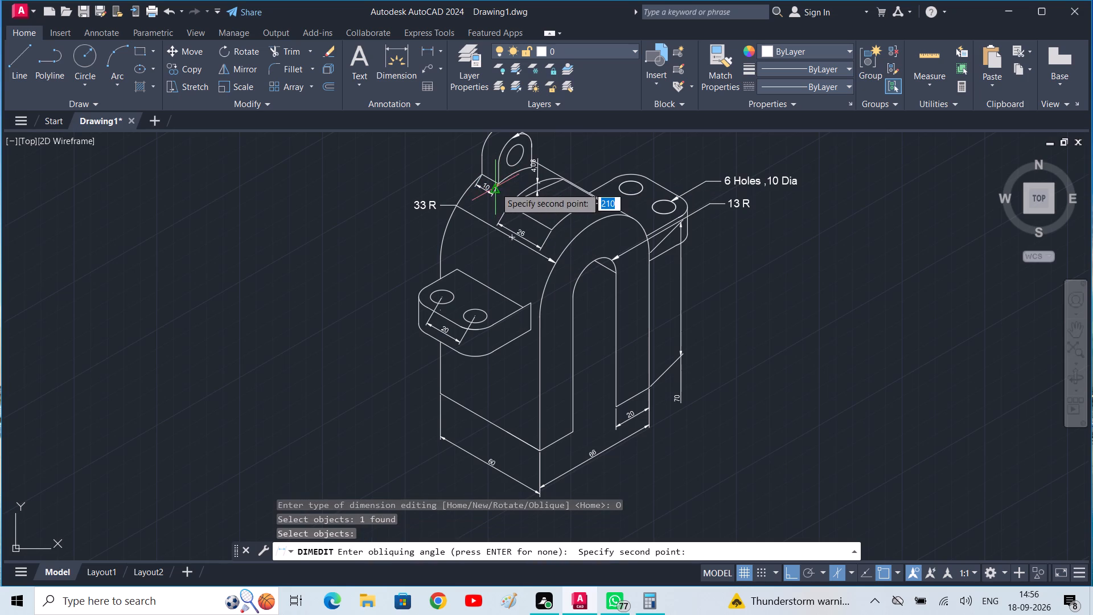
pyautogui.click(499, 170)
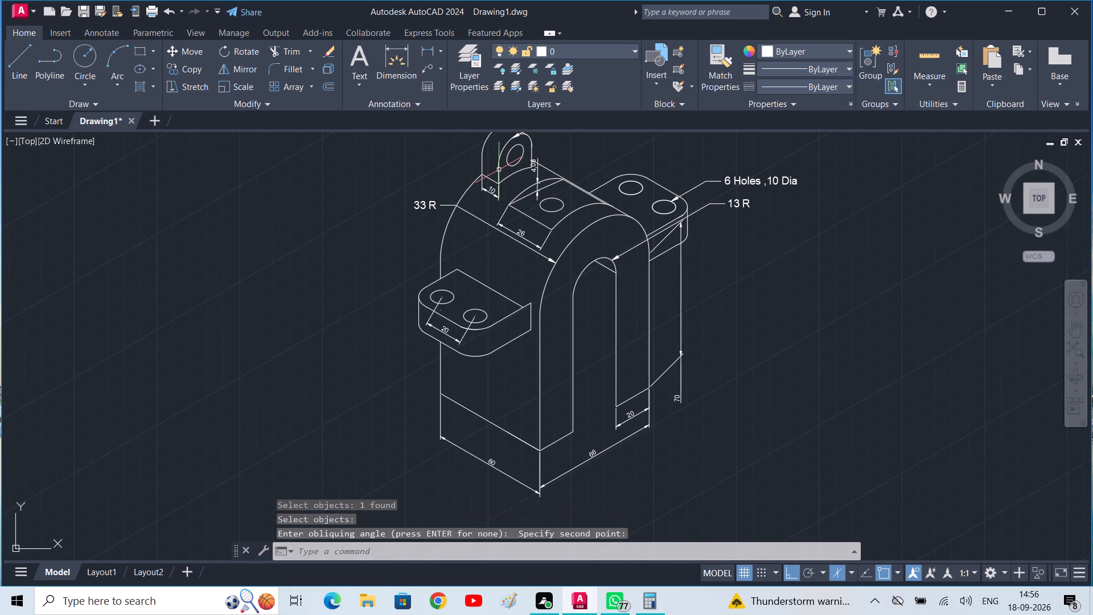
# Oblique the 4.08 dimension above the arch using two points picked vertically one below the other near its lower end.
pyautogui.press('space')
pyautogui.moveTo(542, 244); pyautogui.dragTo(499, 170)
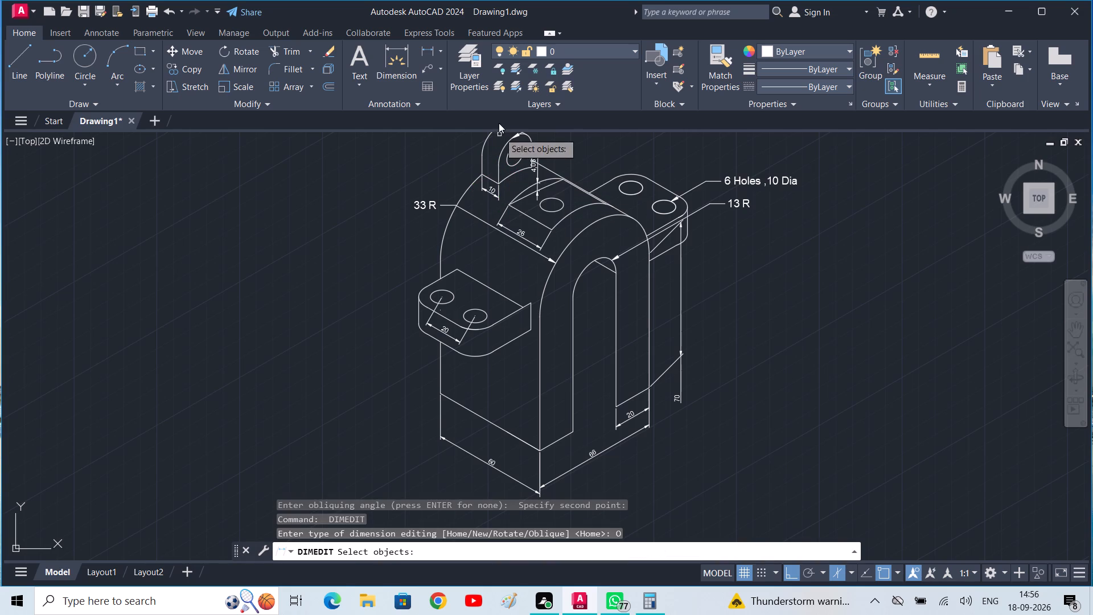
pyautogui.click(536, 174)
pyautogui.press('space')
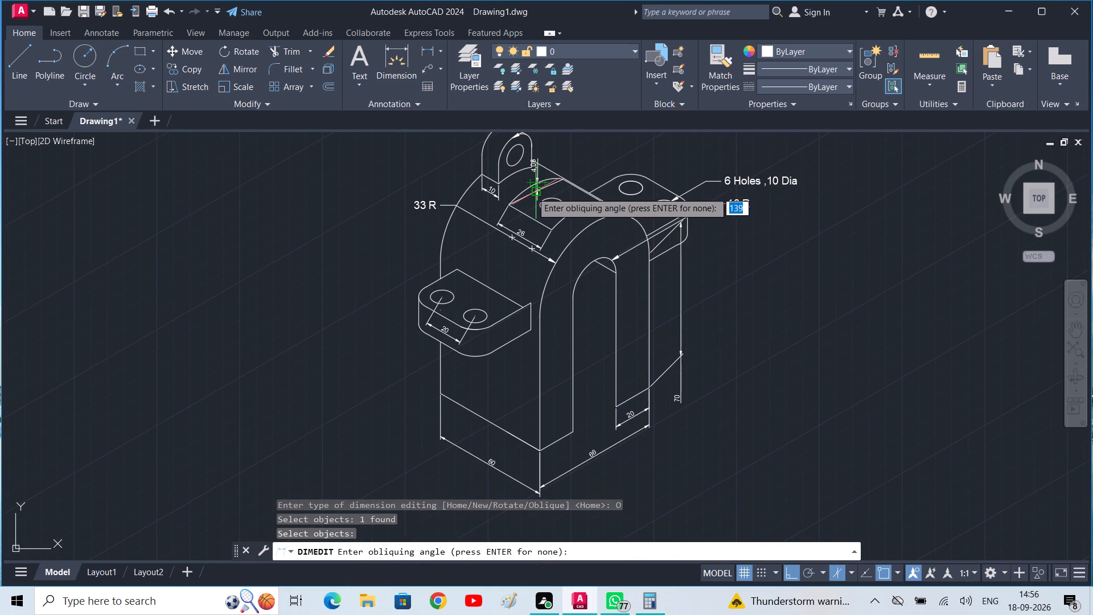
pyautogui.click(532, 192)
pyautogui.click(531, 203)
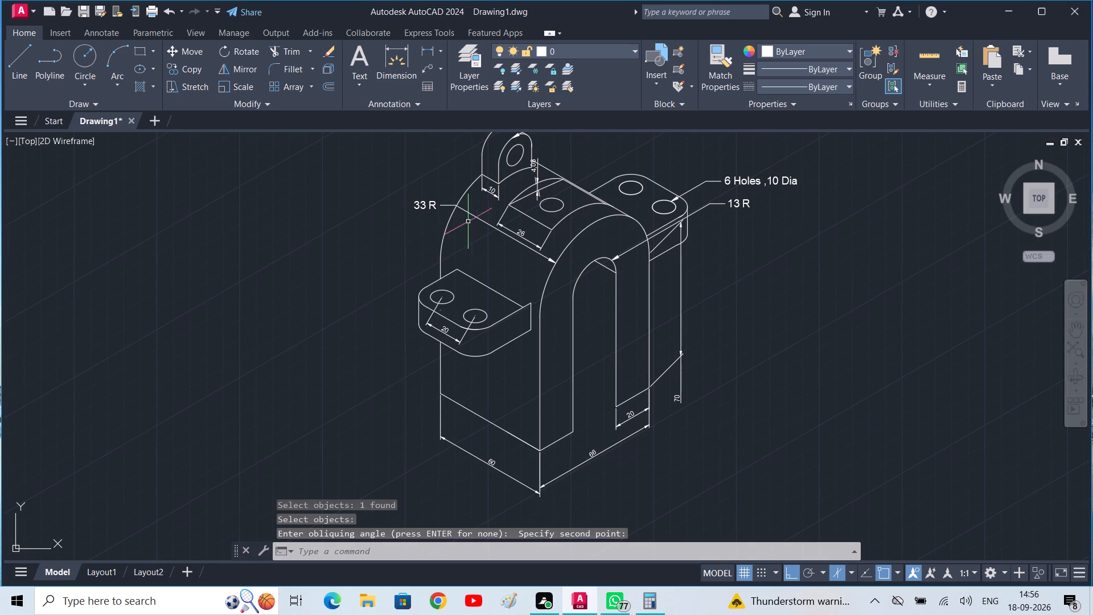
# Oblique the 20 hole-spacing dimension on the front-side lug, picking its direction from the nearer hole along the isometric width axis.
pyautogui.press('space')
pyautogui.write('O')
pyautogui.press('space')
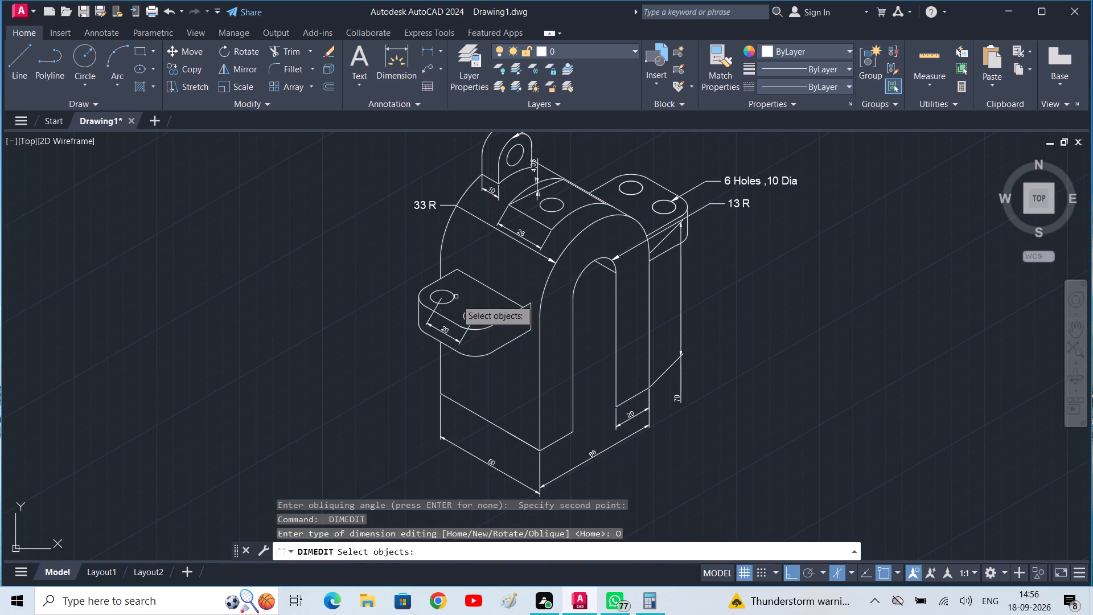
pyautogui.click(456, 341)
pyautogui.press('space')
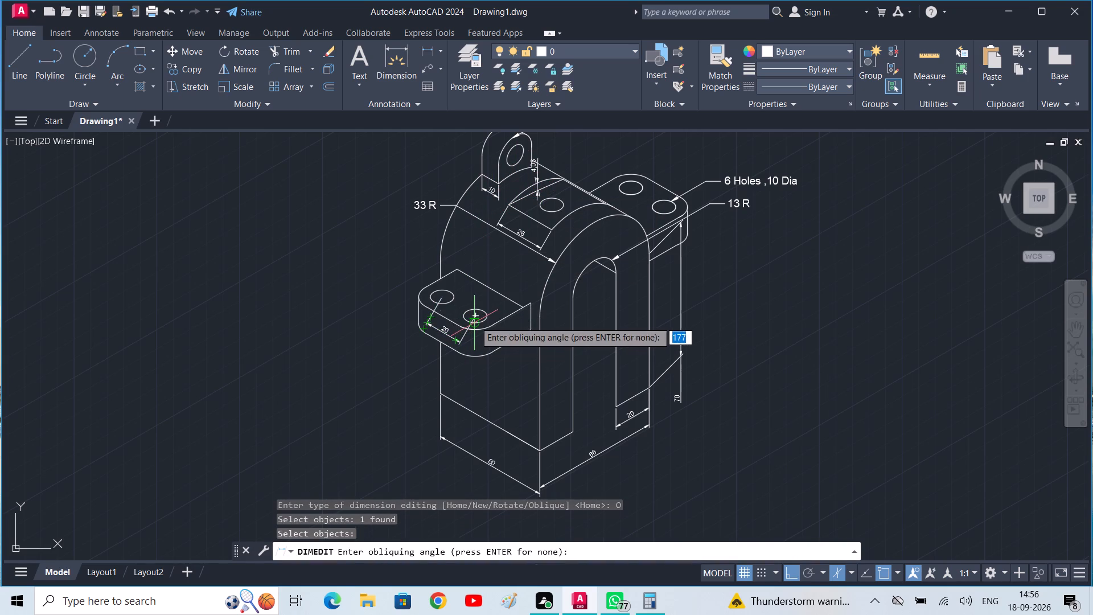
pyautogui.click(476, 313)
pyautogui.click(497, 307)
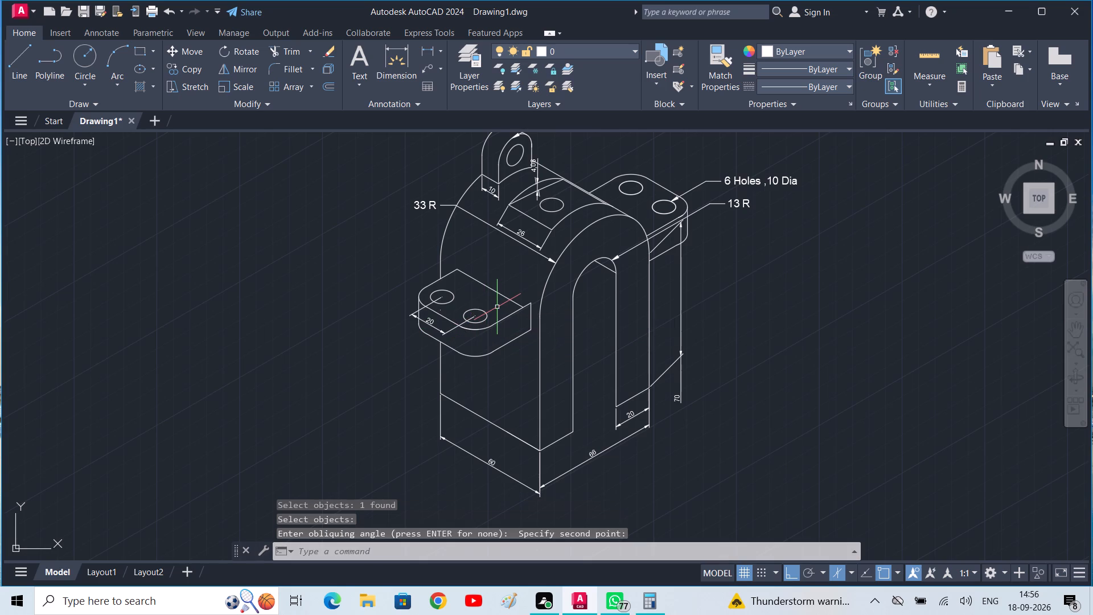
pyautogui.press('Escape')
pyautogui.scroll(-1, 486, 314)
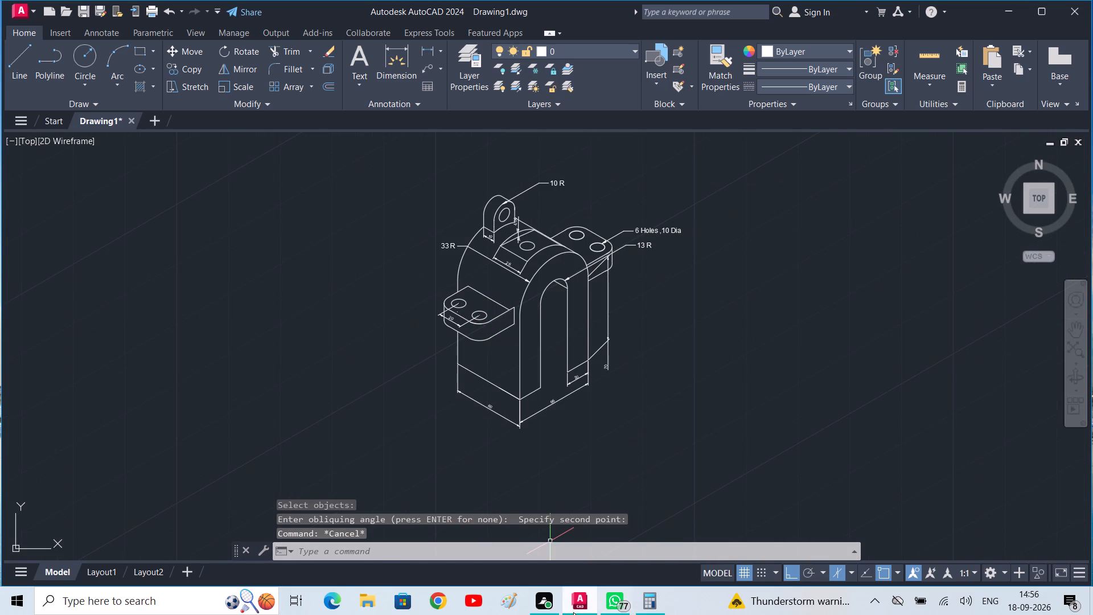
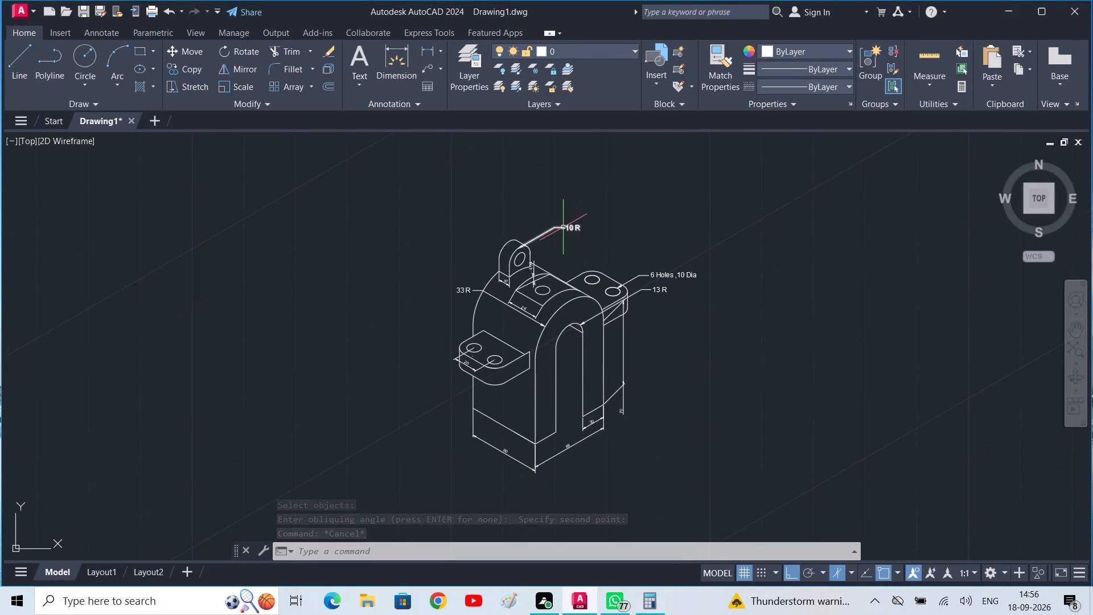
# Move the 10 R leader text closer to the upright lug, shortening its leader while keeping the text just beside the lug's rounded top.
pyautogui.click(563, 227)
pyautogui.moveTo(569, 223); pyautogui.dragTo(540, 227)
pyautogui.click(540, 227)
pyautogui.moveTo(557, 229); pyautogui.dragTo(552, 232)
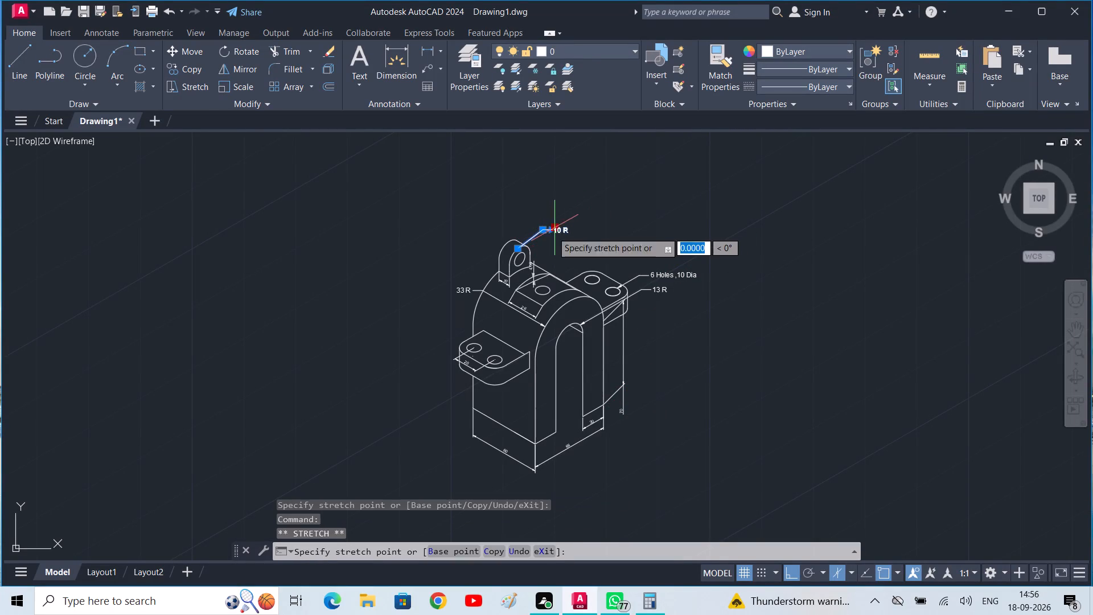
pyautogui.moveTo(552, 232); pyautogui.dragTo(533, 244)
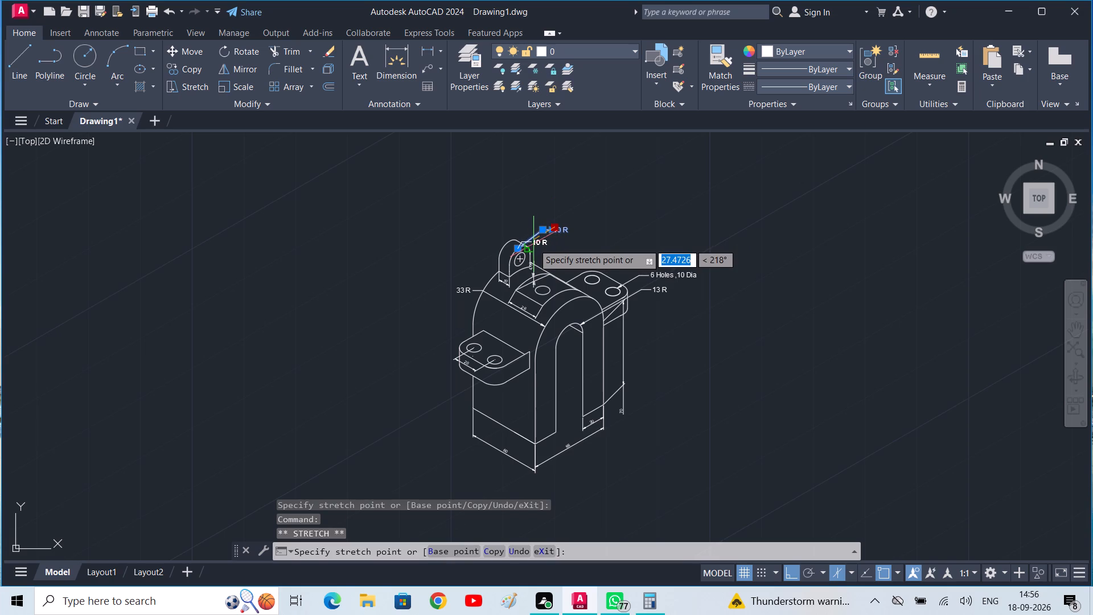
pyautogui.moveTo(533, 244); pyautogui.dragTo(533, 243)
pyautogui.click(533, 243)
pyautogui.moveTo(531, 248); pyautogui.dragTo(537, 240)
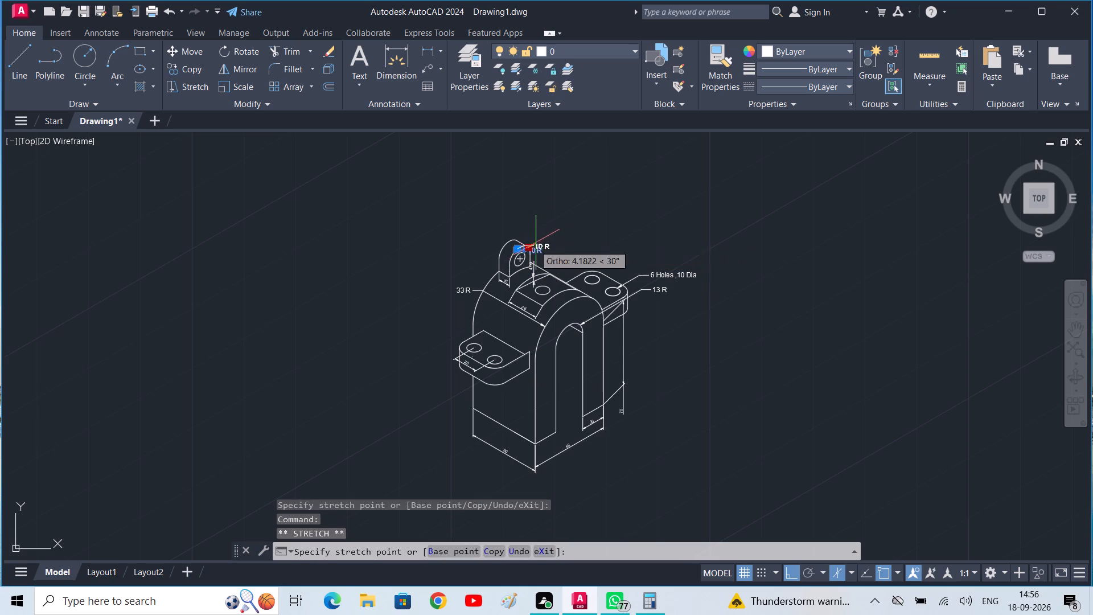
pyautogui.moveTo(537, 240); pyautogui.dragTo(540, 231)
pyautogui.click(540, 231)
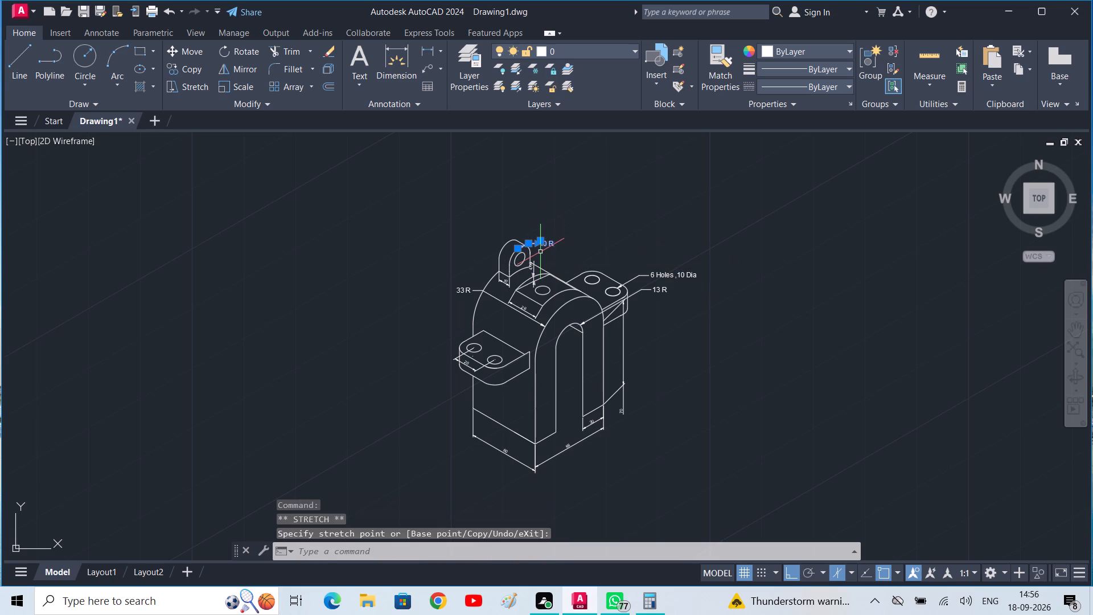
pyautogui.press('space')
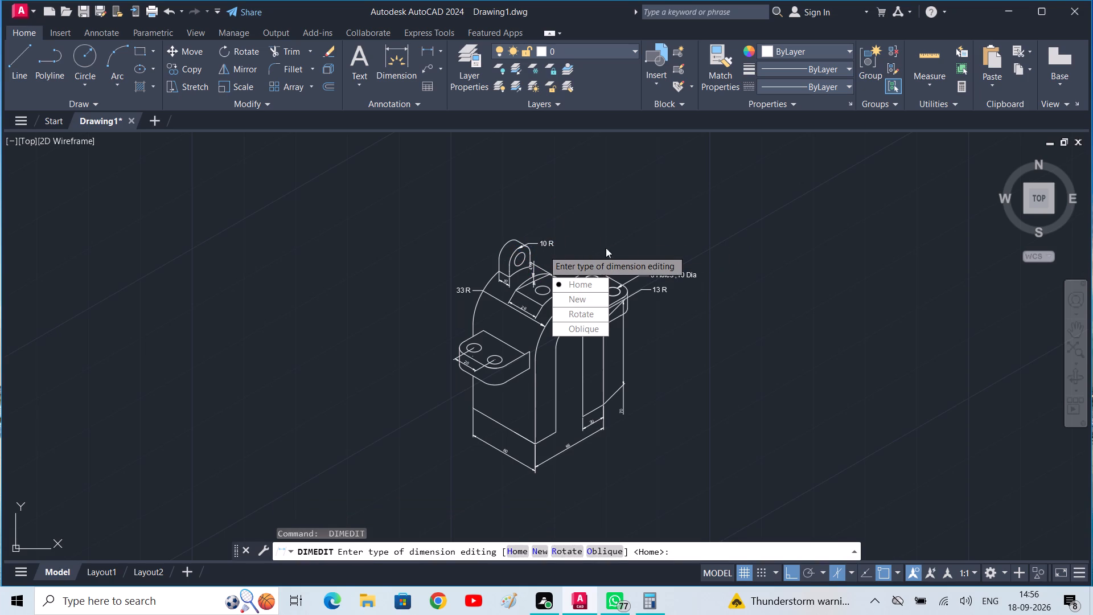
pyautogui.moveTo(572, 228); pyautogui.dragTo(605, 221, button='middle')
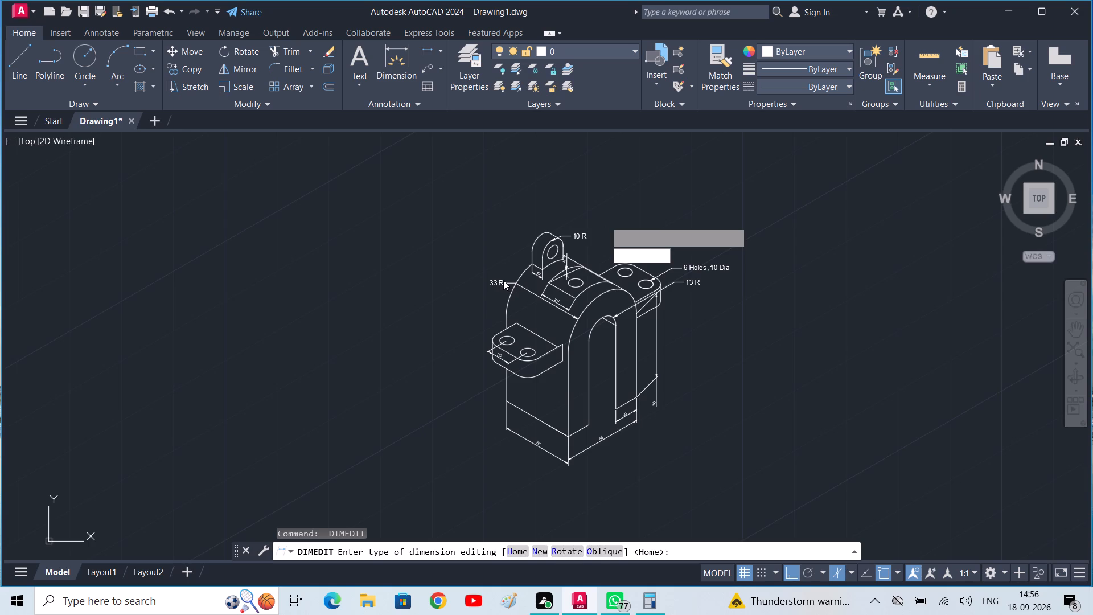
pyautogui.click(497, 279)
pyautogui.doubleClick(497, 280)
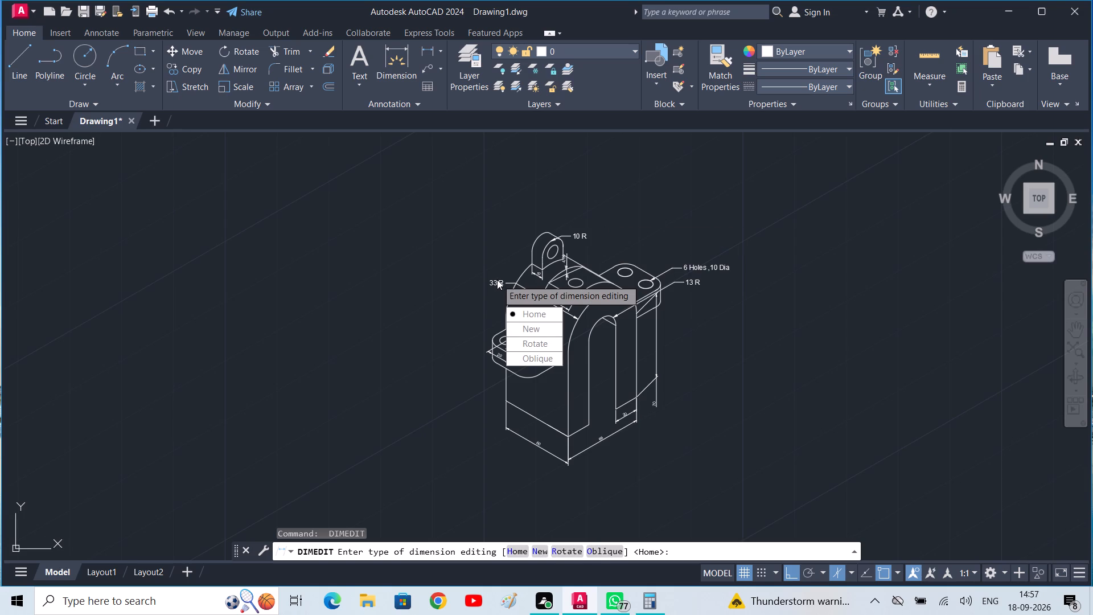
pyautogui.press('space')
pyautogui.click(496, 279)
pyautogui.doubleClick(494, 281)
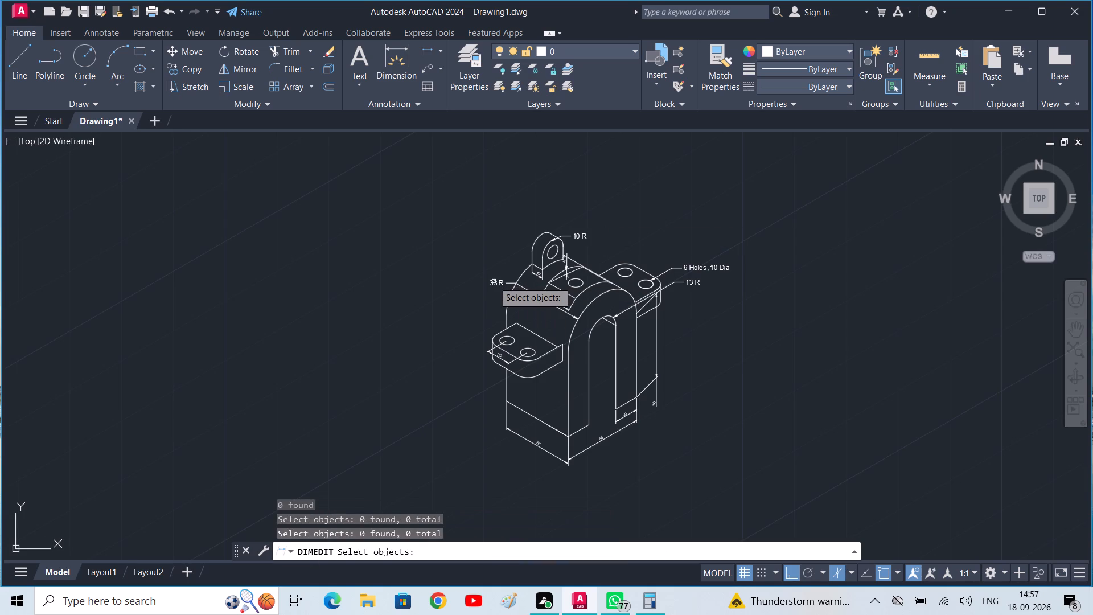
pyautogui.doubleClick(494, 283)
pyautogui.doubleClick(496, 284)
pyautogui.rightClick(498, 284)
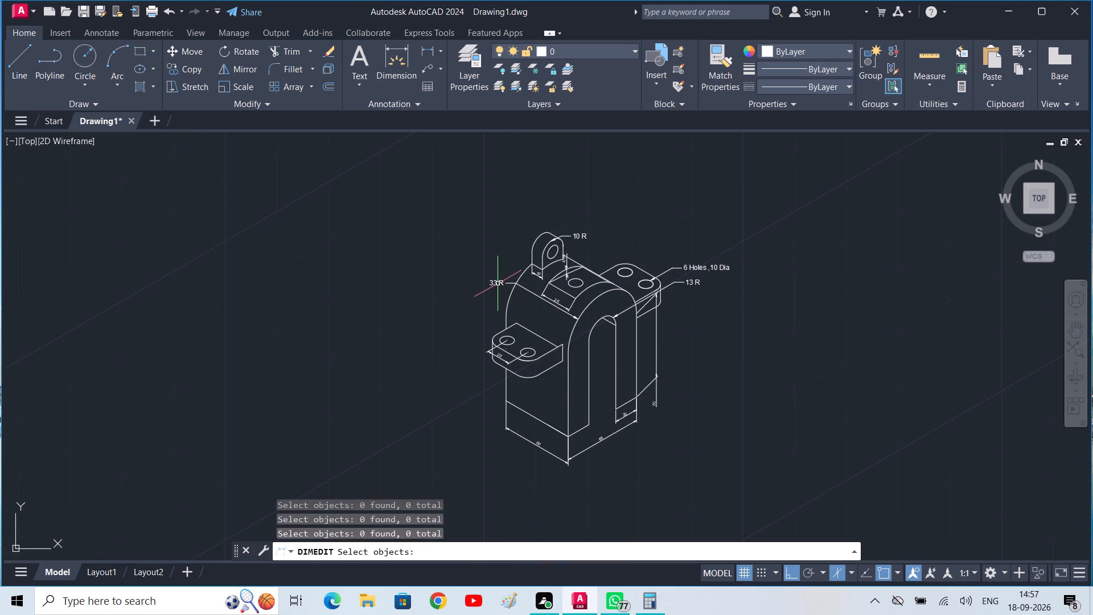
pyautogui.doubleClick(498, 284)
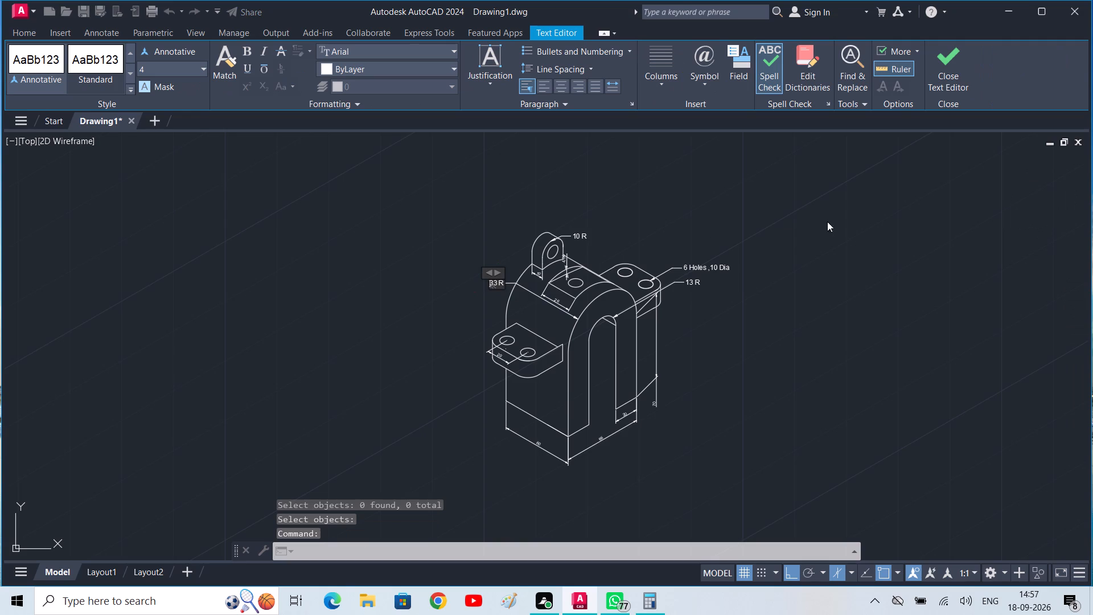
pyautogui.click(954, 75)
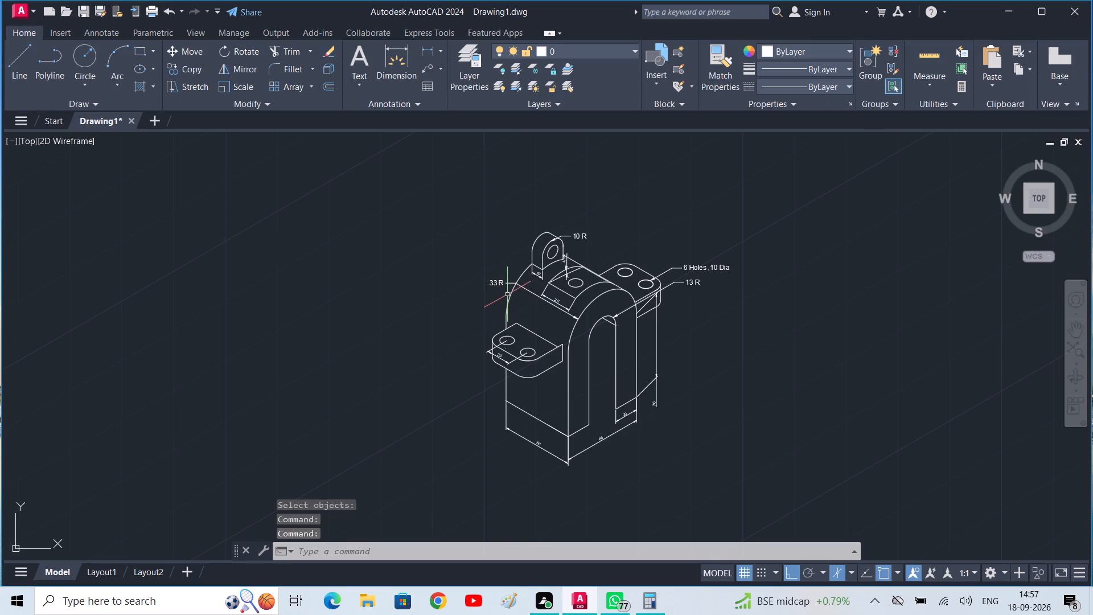
# Move the 33 R leader text slightly lower beside the arch's curved outer edge, clear of the upper straight edge.
pyautogui.click(496, 282)
pyautogui.moveTo(519, 278); pyautogui.dragTo(527, 289)
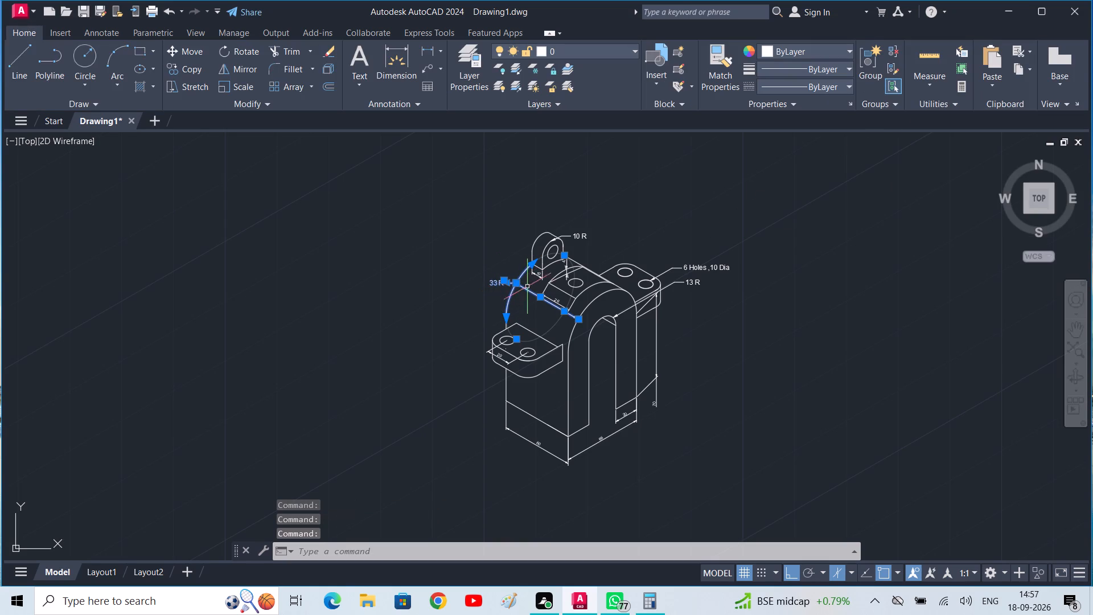
pyautogui.moveTo(527, 289); pyautogui.dragTo(533, 297)
pyautogui.moveTo(506, 280); pyautogui.dragTo(512, 298)
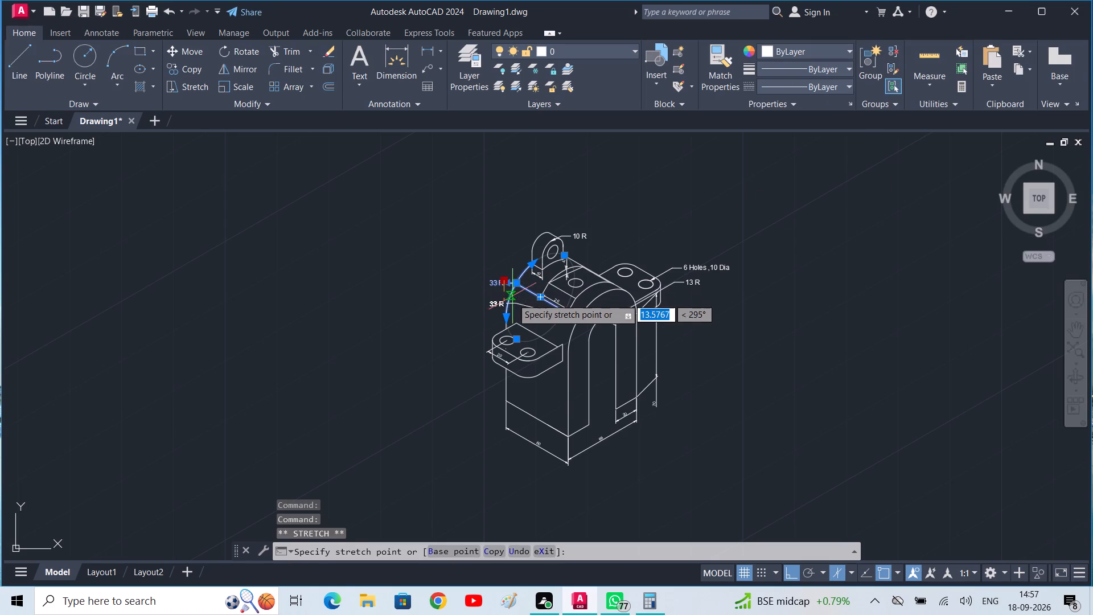
pyautogui.moveTo(512, 298); pyautogui.dragTo(500, 299)
pyautogui.click(500, 299)
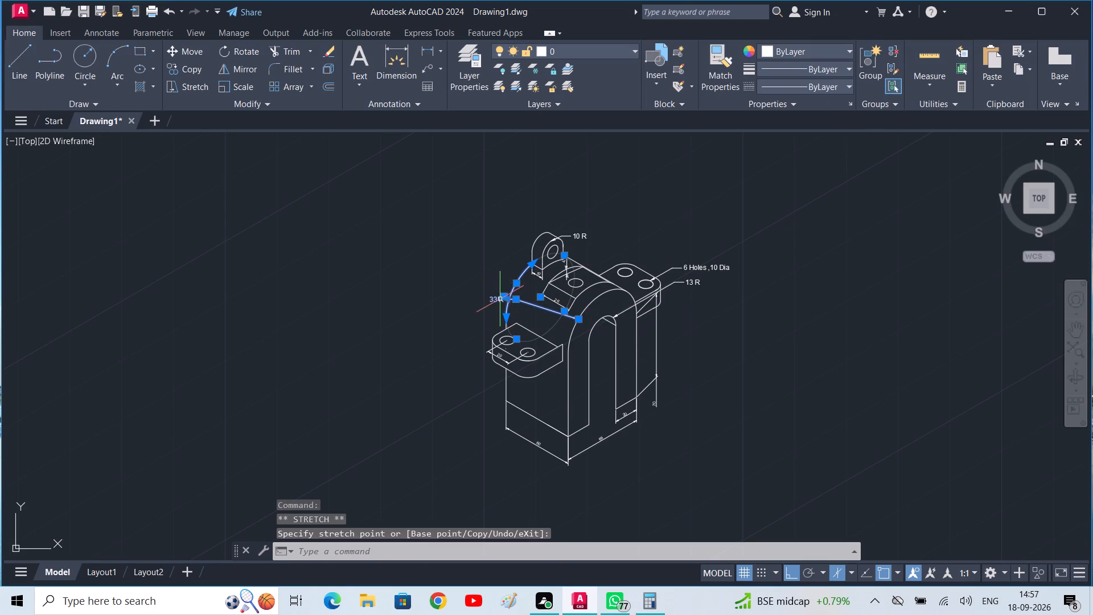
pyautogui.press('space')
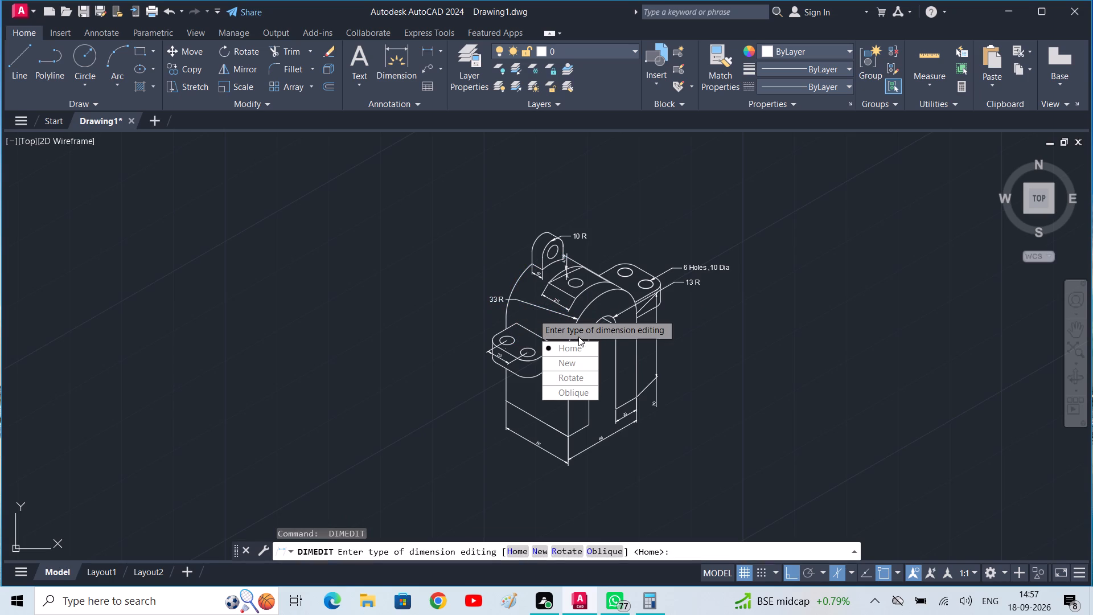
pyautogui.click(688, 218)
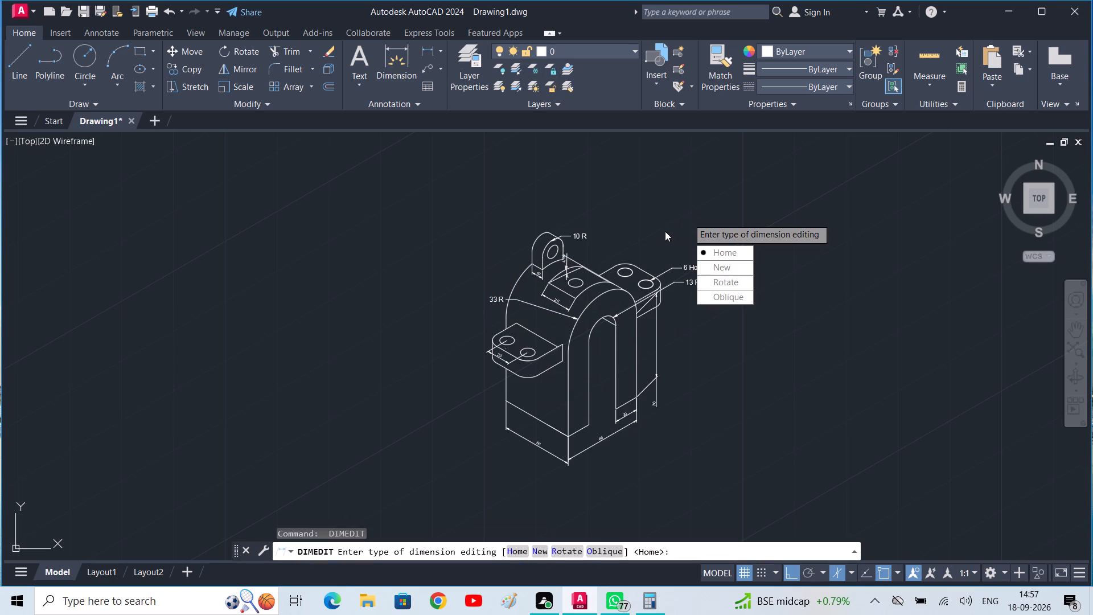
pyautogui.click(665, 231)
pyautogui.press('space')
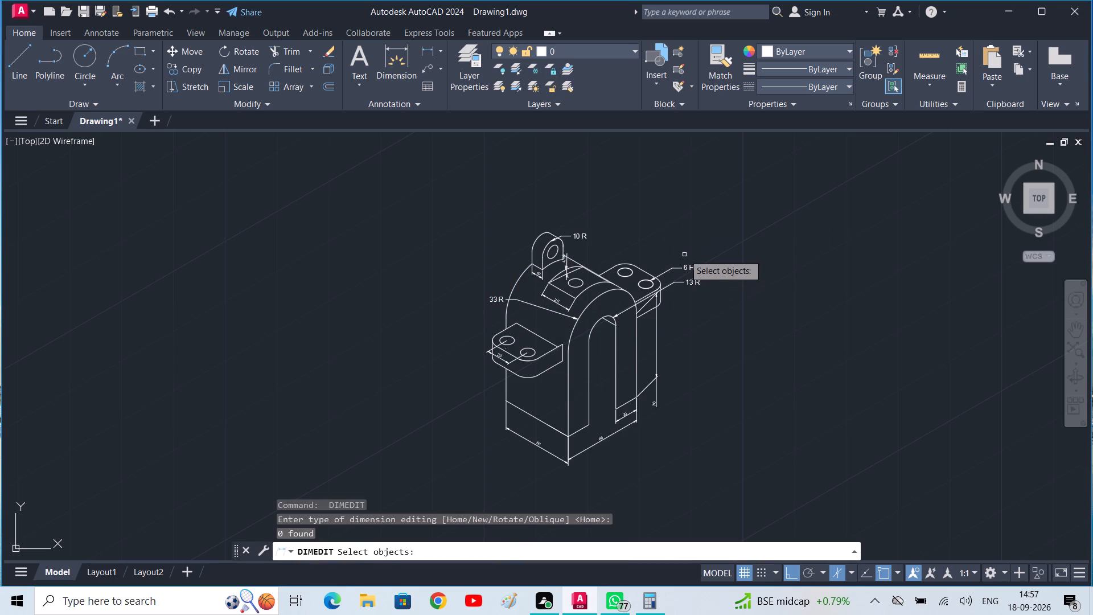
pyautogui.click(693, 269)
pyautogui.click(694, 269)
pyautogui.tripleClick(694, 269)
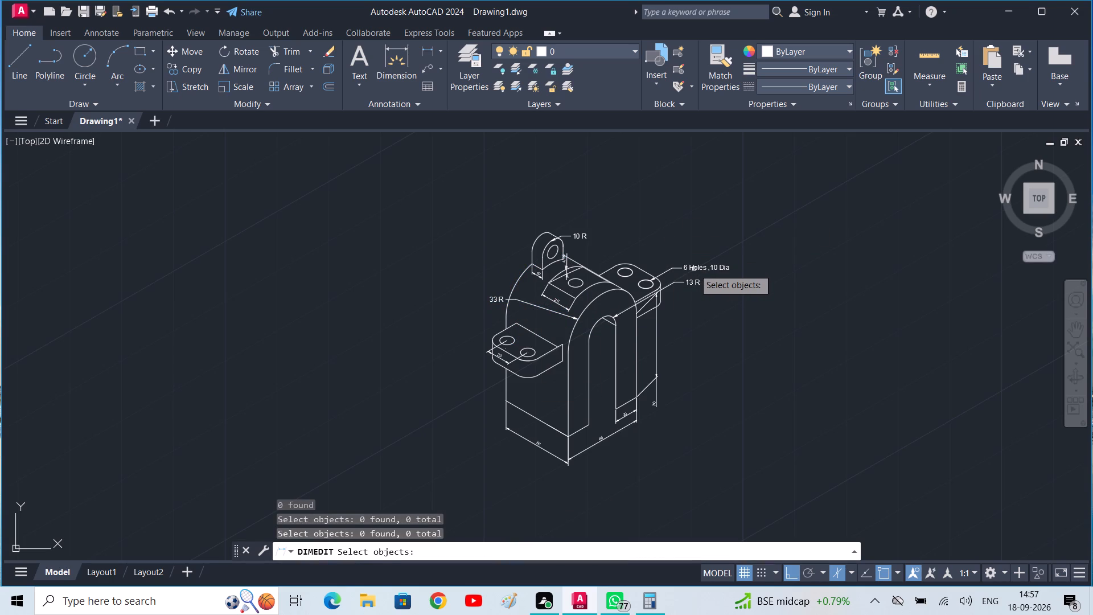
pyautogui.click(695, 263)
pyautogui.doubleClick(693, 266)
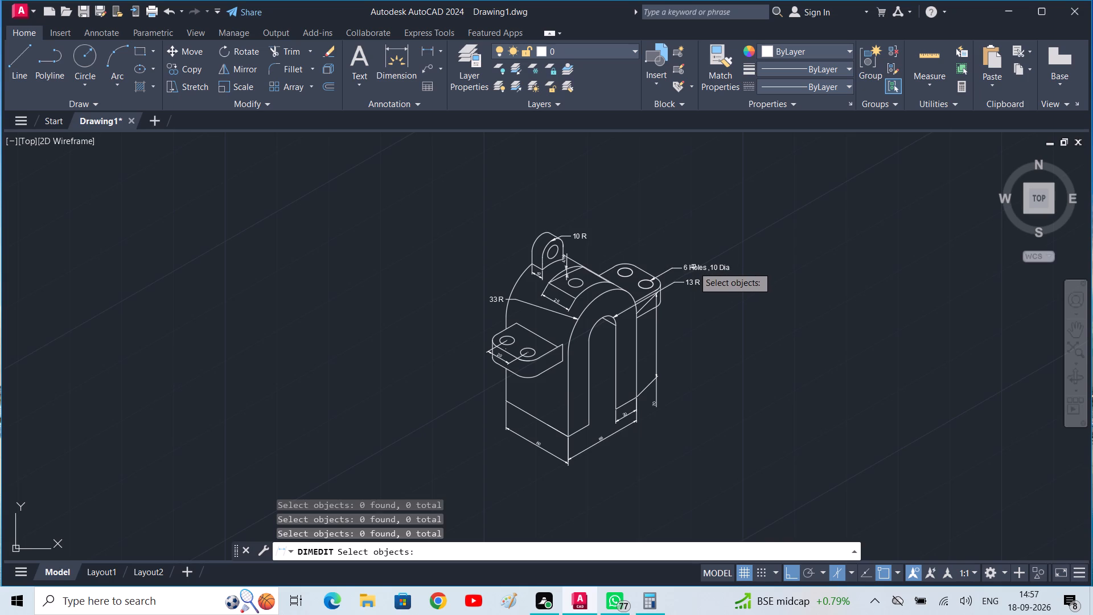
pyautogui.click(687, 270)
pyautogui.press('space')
# Move the "6 Holes ,10 Dia" leader text up above the rear lug, switching the isoplane to Left for placement.
pyautogui.click(691, 265)
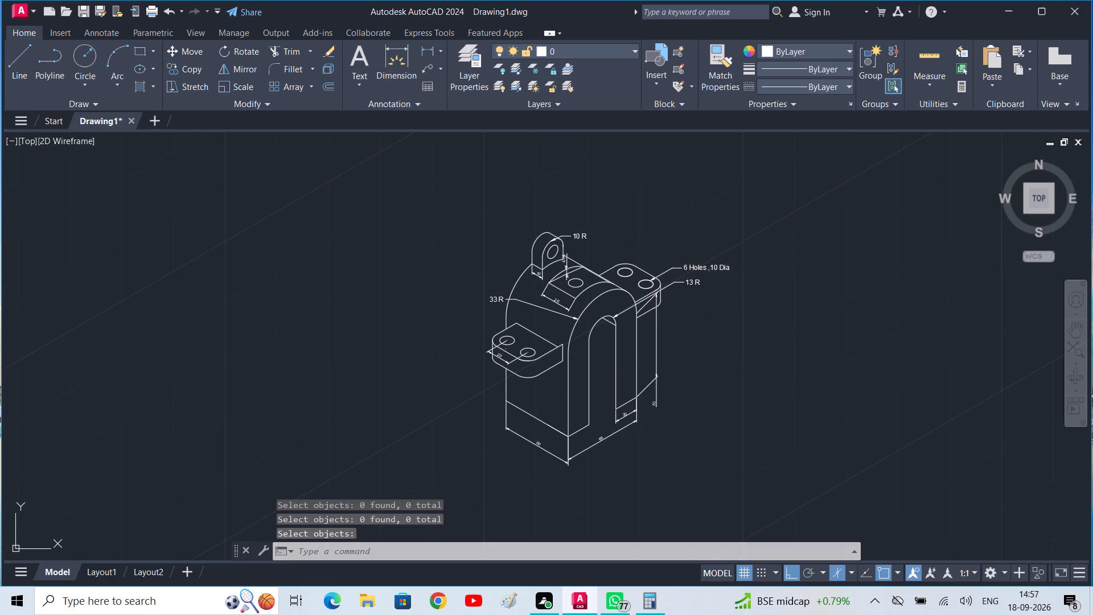
pyautogui.moveTo(685, 266); pyautogui.dragTo(680, 269)
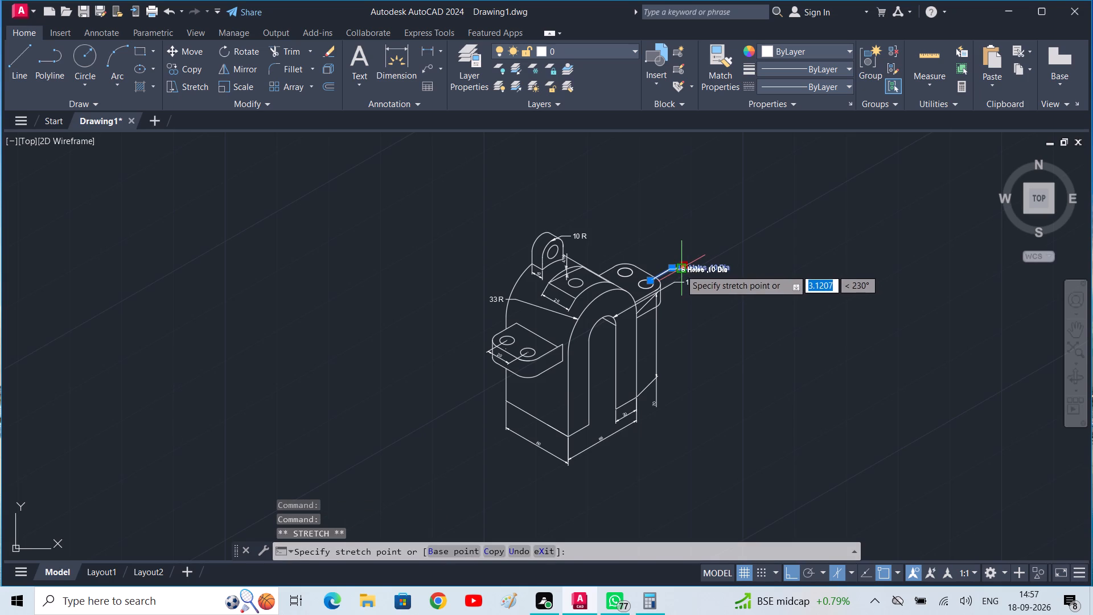
pyautogui.moveTo(680, 269); pyautogui.dragTo(658, 260)
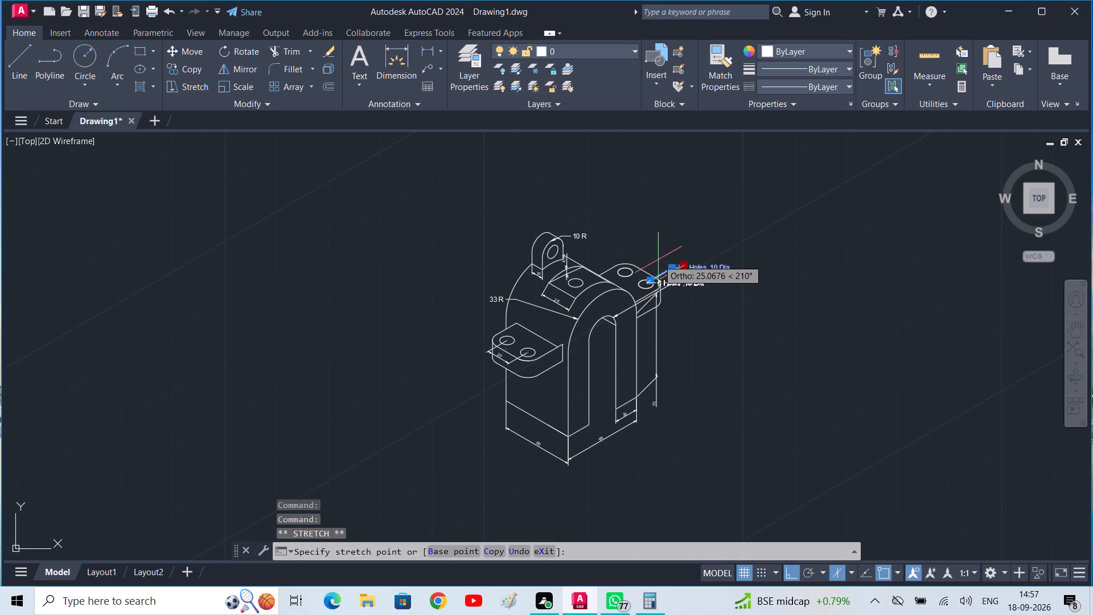
pyautogui.moveTo(658, 260); pyautogui.dragTo(651, 252)
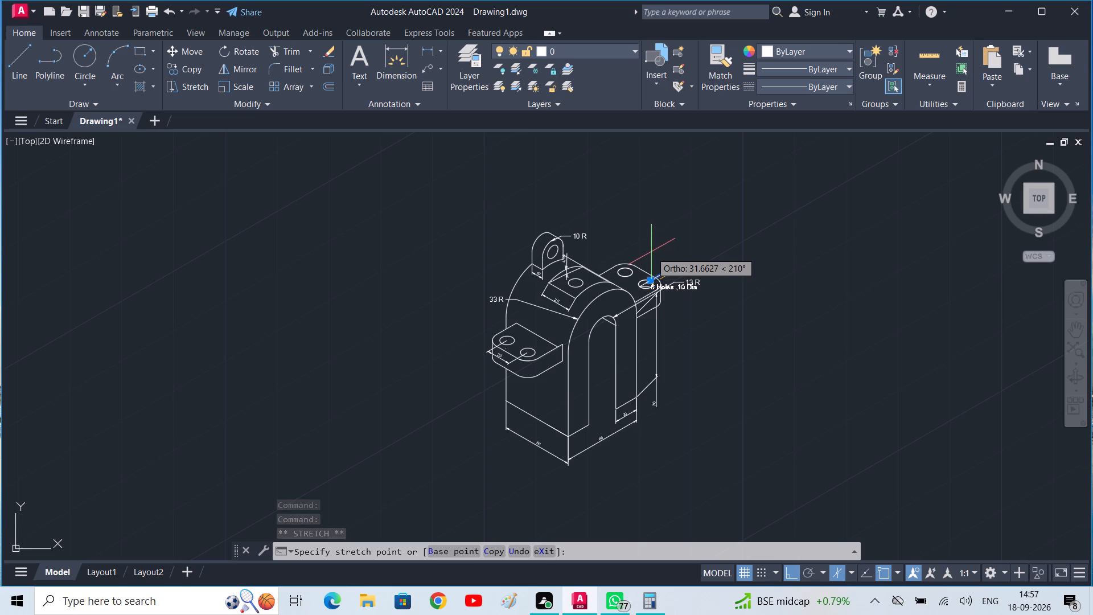
pyautogui.moveTo(651, 252); pyautogui.dragTo(652, 251)
pyautogui.press('F5')
pyautogui.click(652, 251)
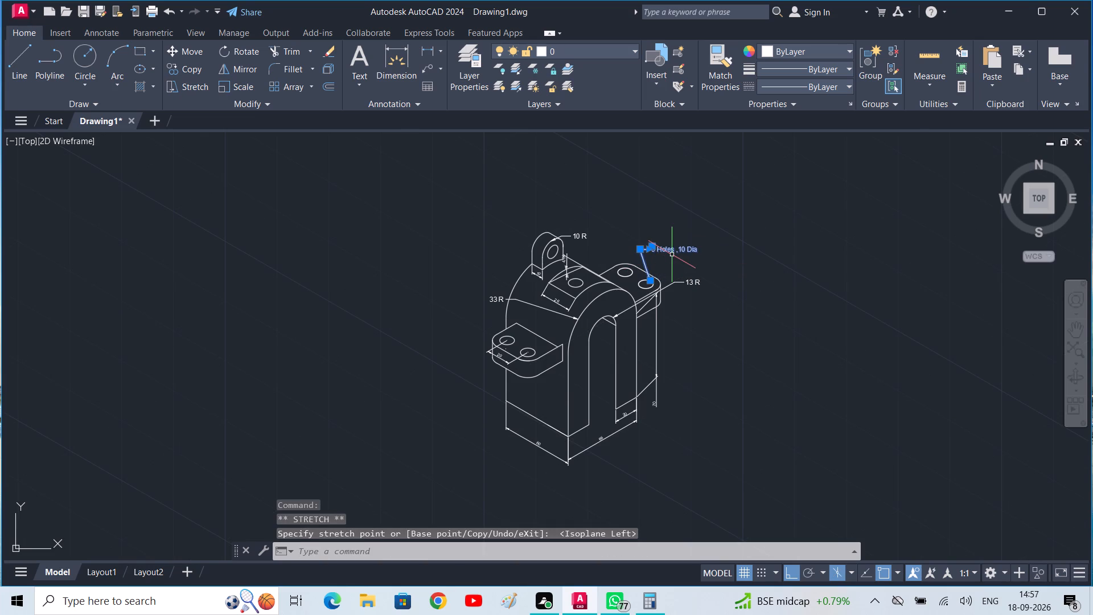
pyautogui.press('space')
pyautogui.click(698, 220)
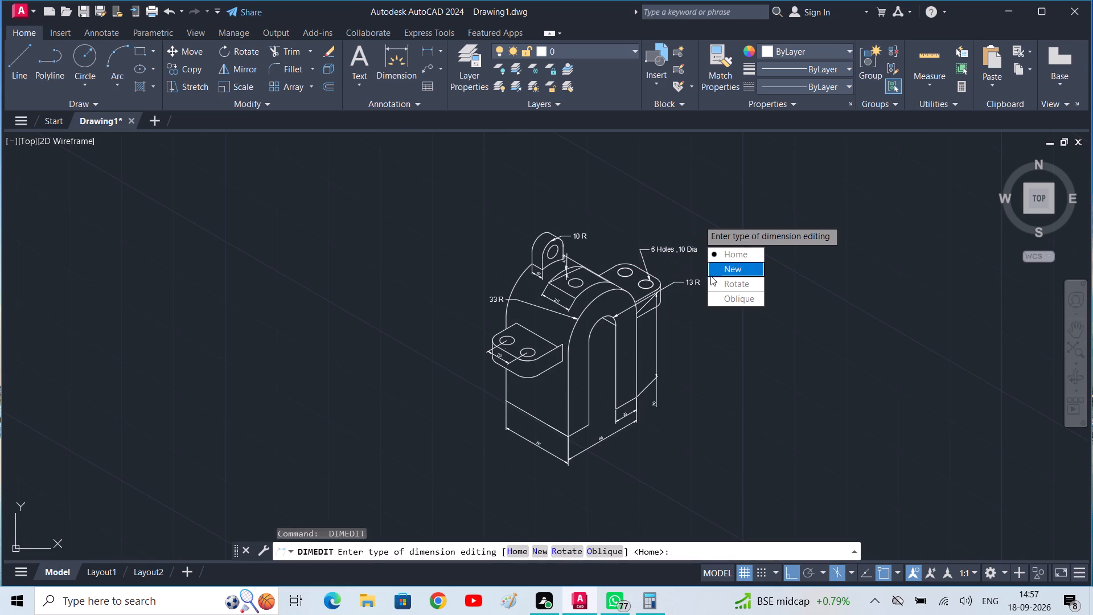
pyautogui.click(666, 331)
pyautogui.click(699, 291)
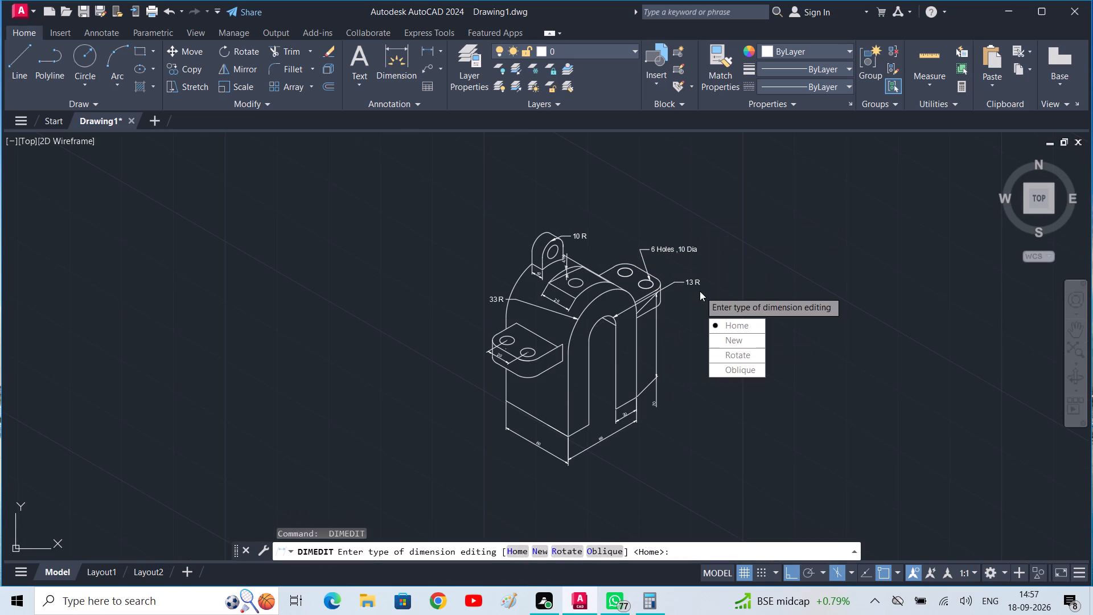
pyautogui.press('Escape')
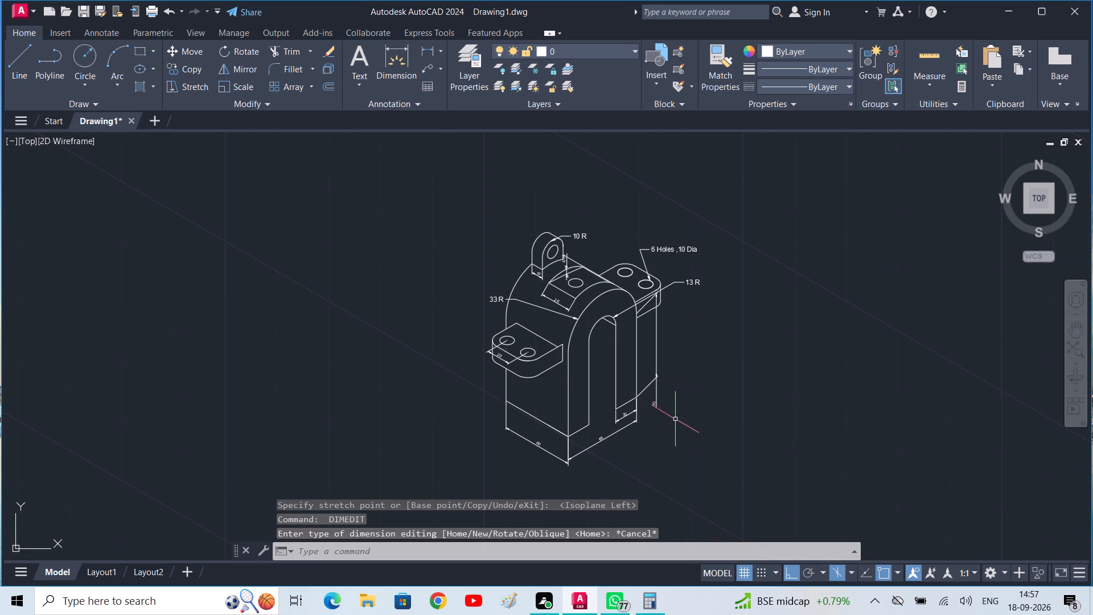
# Stretch the 70 height dimension downward from the lower end of its dimension line beside the leg.
pyautogui.click(656, 378)
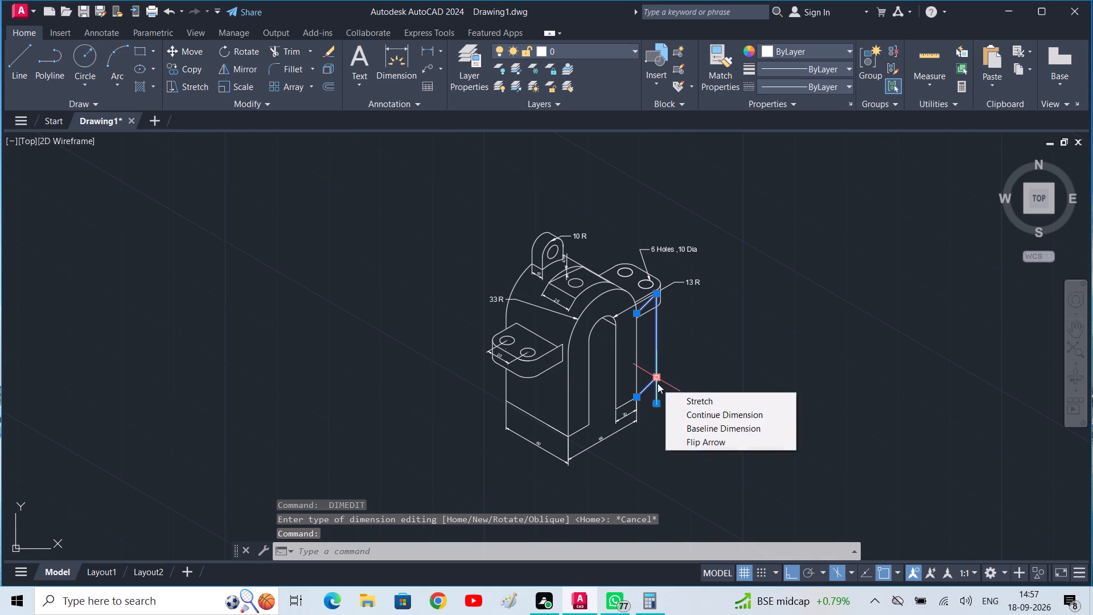
pyautogui.moveTo(658, 375); pyautogui.dragTo(659, 393)
pyautogui.click(659, 393)
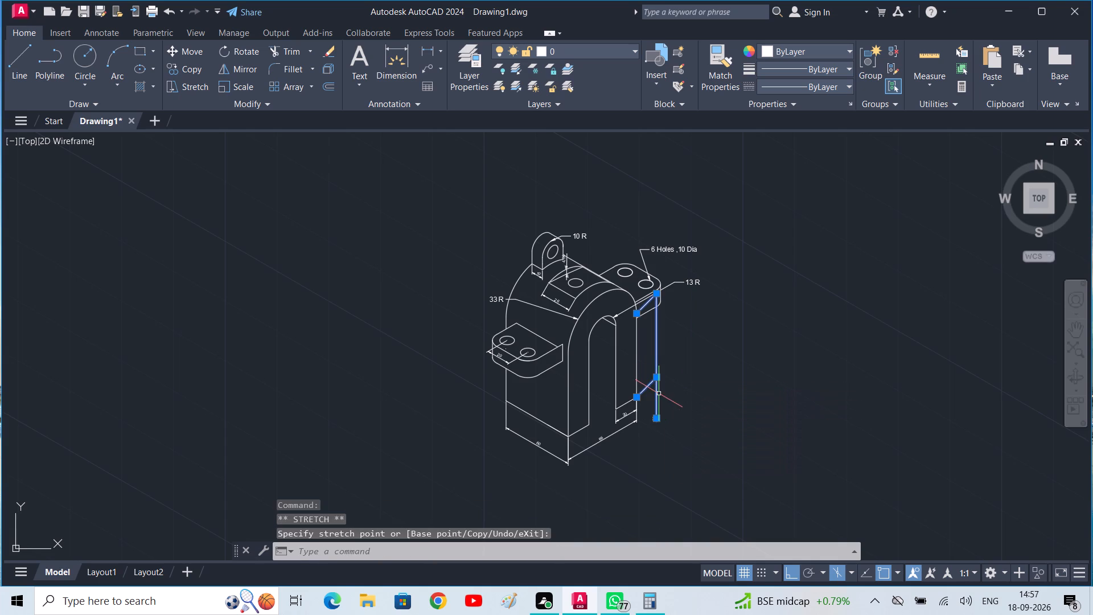
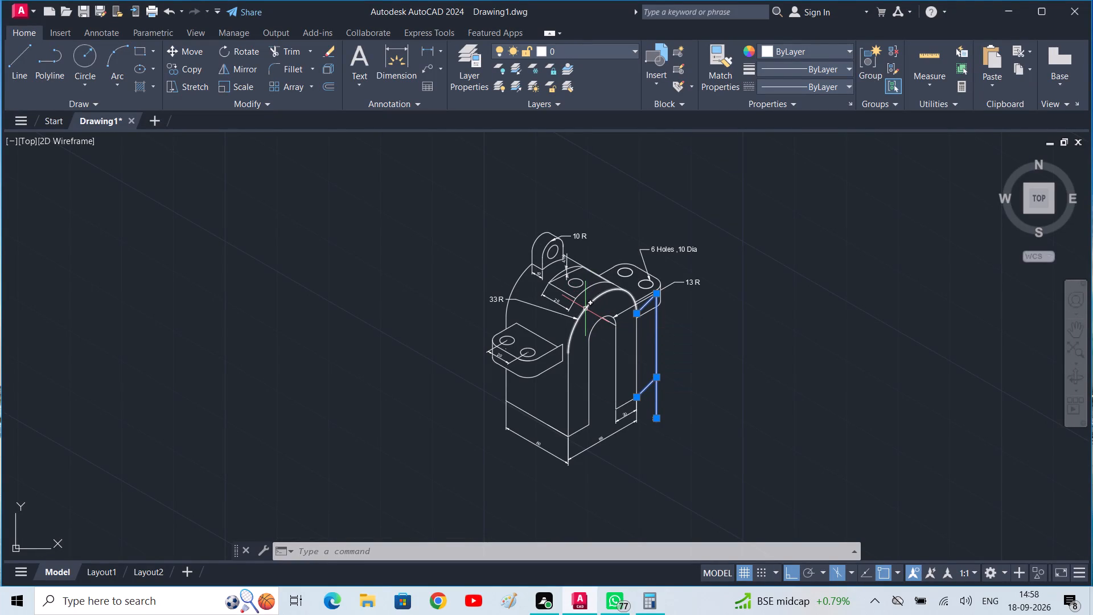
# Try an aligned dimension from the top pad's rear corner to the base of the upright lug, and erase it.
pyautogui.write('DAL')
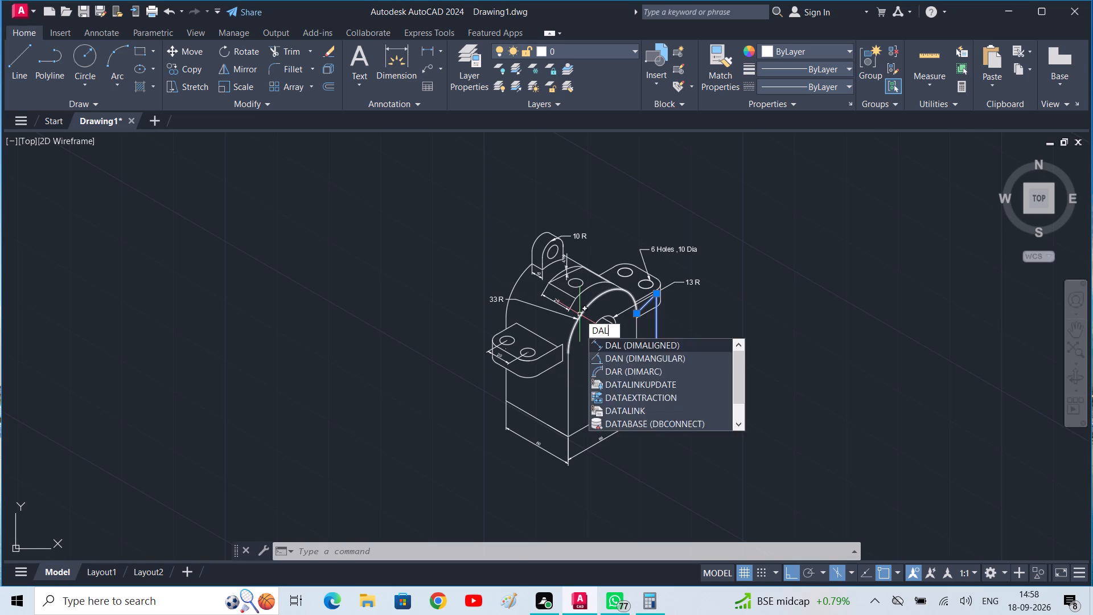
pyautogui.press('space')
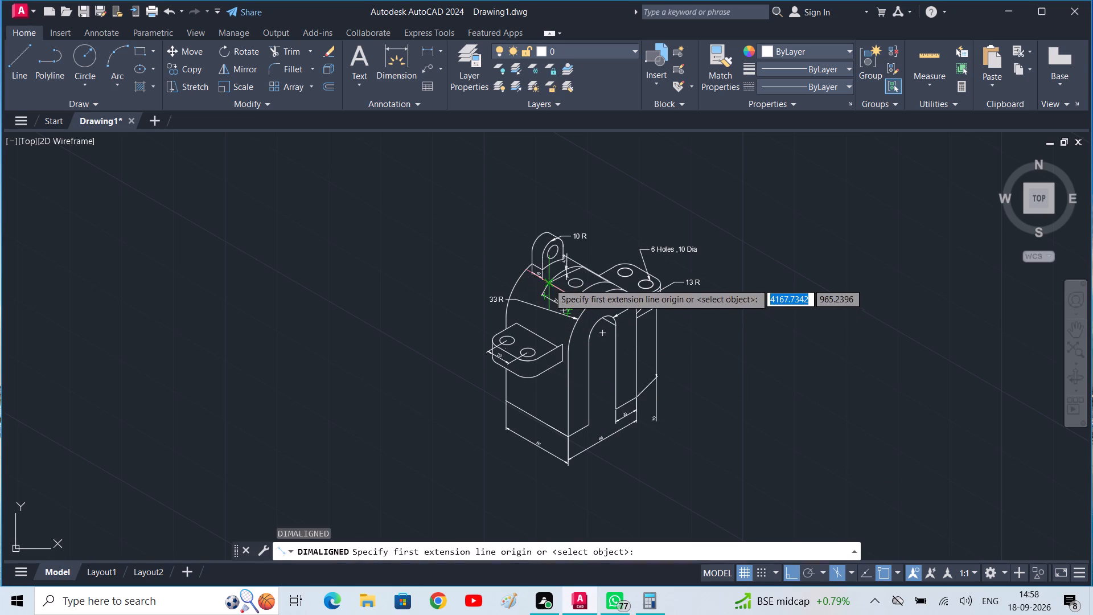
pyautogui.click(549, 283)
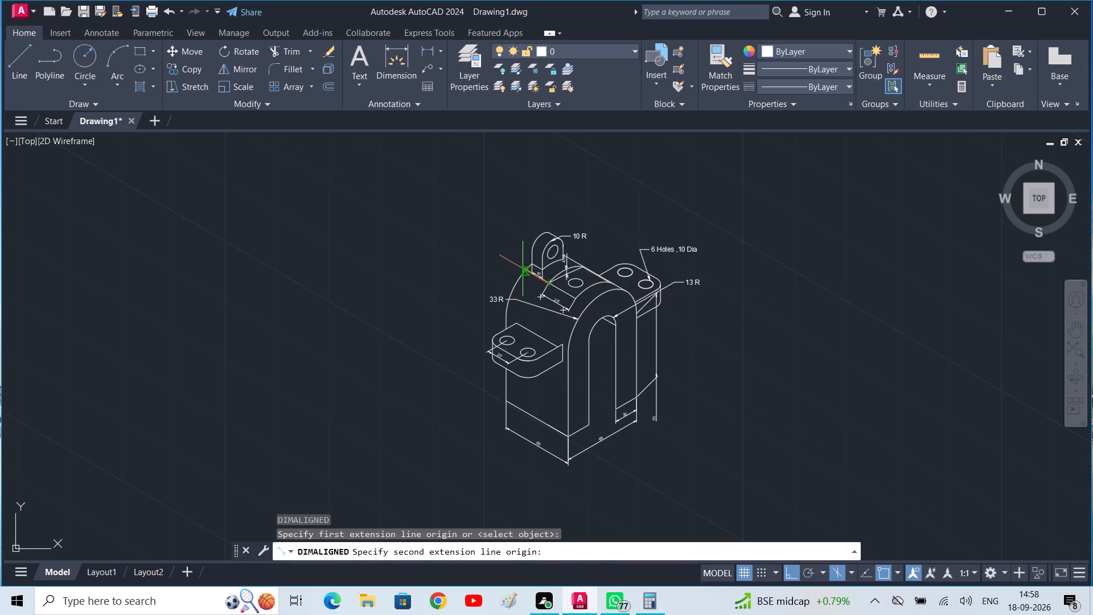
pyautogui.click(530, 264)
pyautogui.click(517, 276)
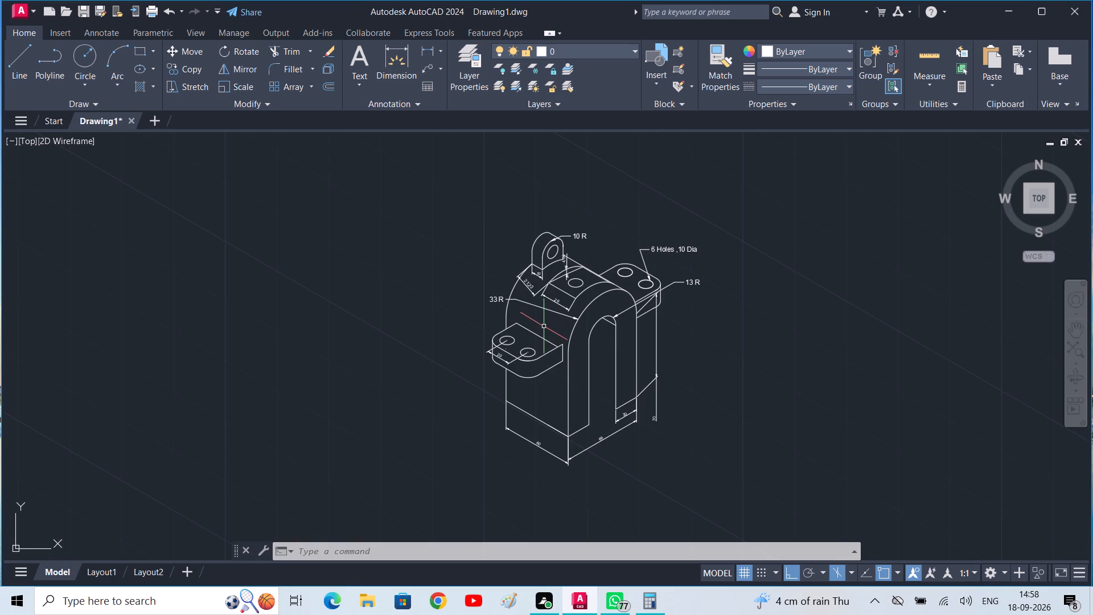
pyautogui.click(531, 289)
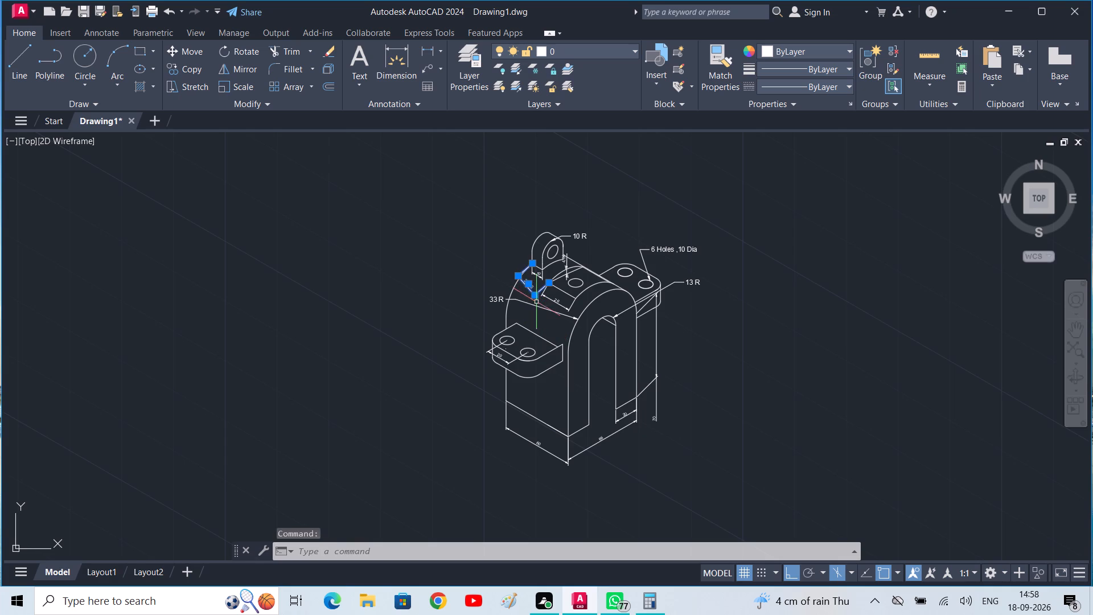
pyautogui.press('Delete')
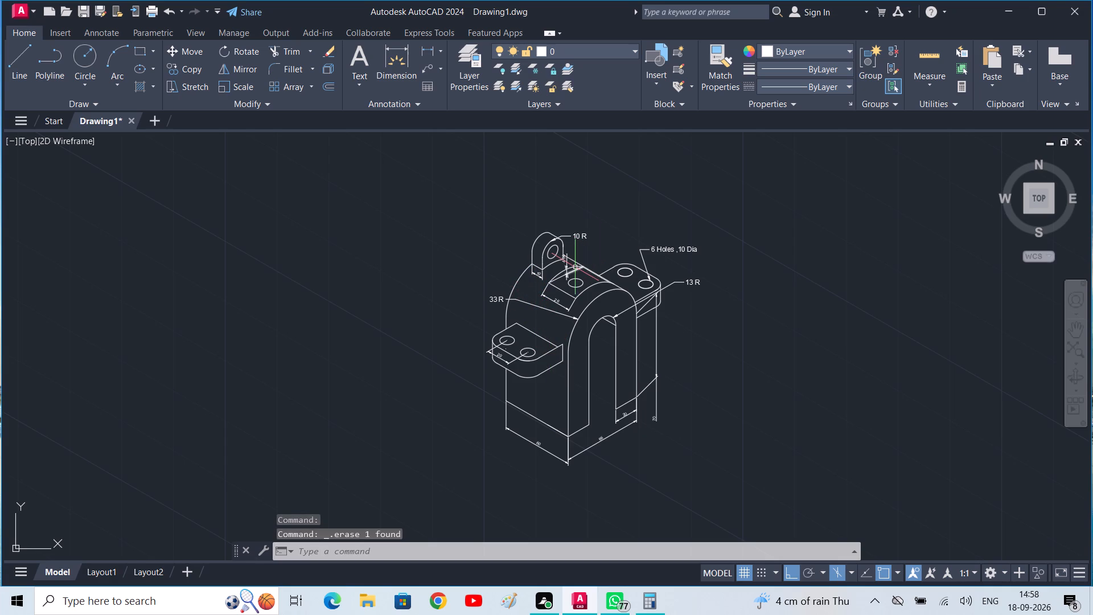
# Delete the small vertical dimension between the upright lug and the hole in the top pad.
pyautogui.click(568, 268)
pyautogui.press('Delete')
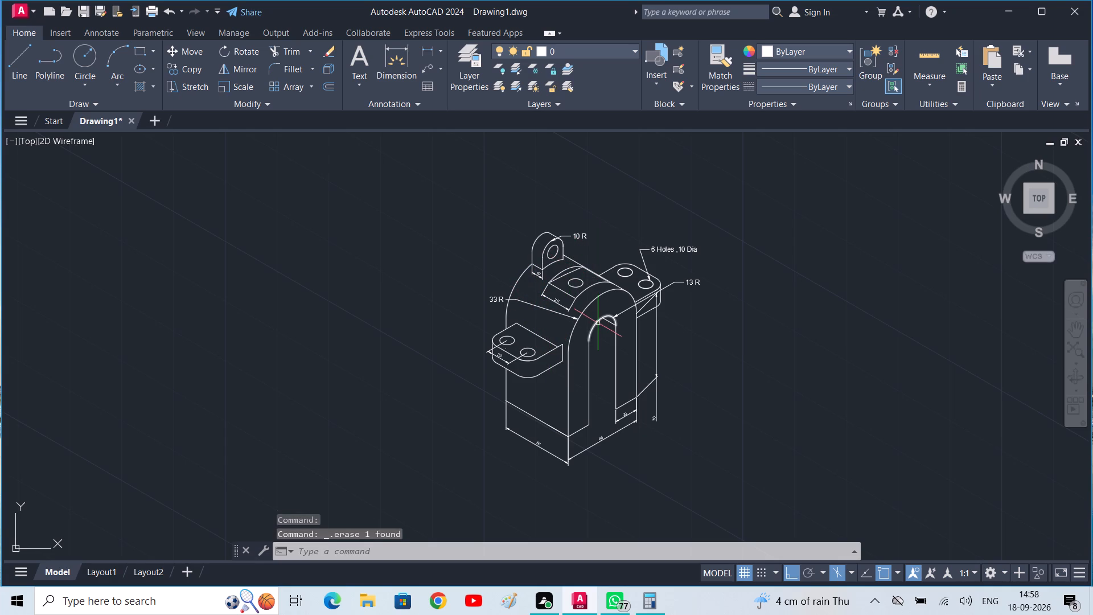
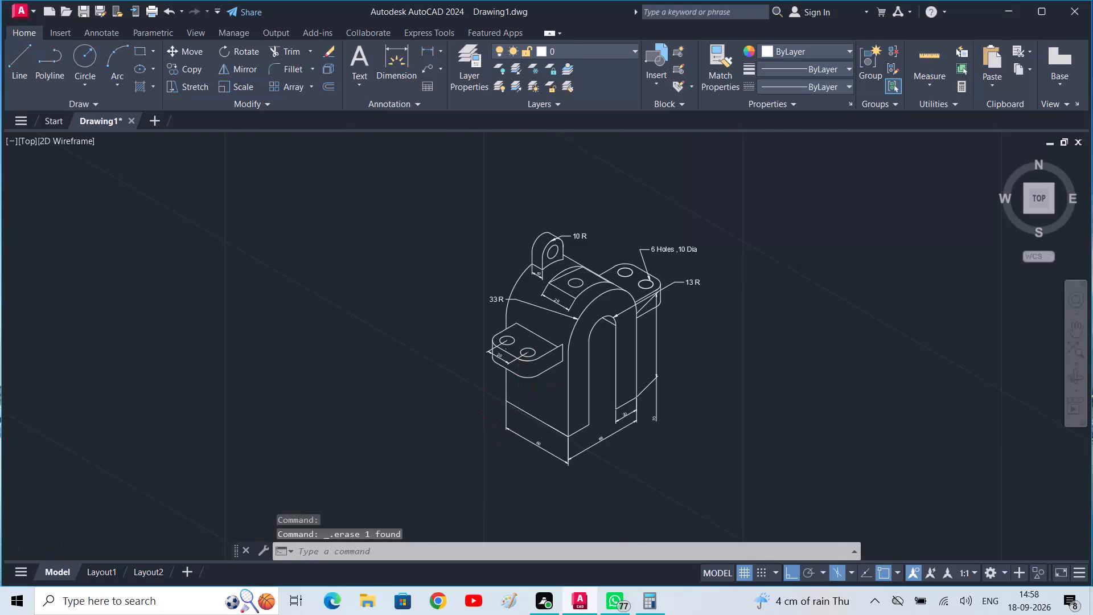
# Draw a 150° isometric line from the lower inner corner of the arch opening's far leg to beyond the near leg's inner edge.
pyautogui.scroll(2, 512, 357)
pyautogui.scroll(-1, 552, 409)
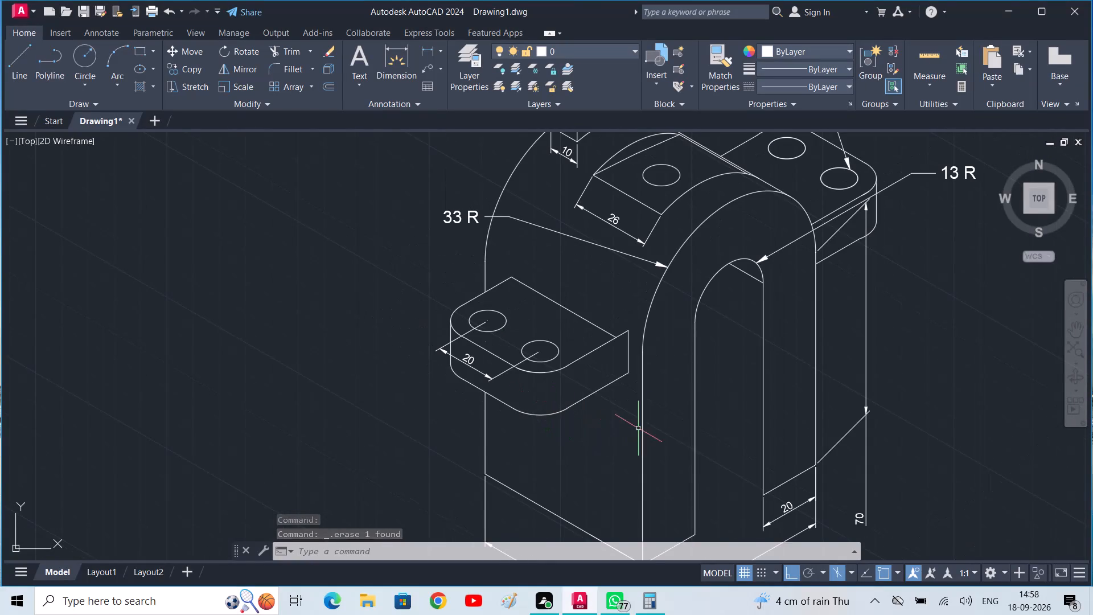
pyautogui.moveTo(691, 412); pyautogui.dragTo(630, 429, button='middle')
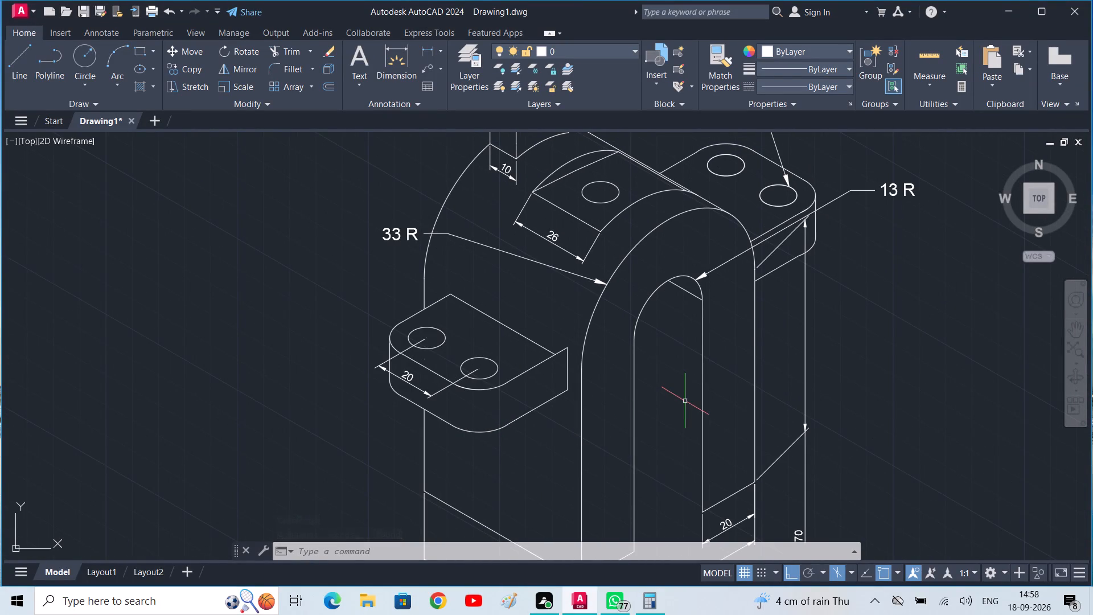
pyautogui.scroll(-1, 670, 434)
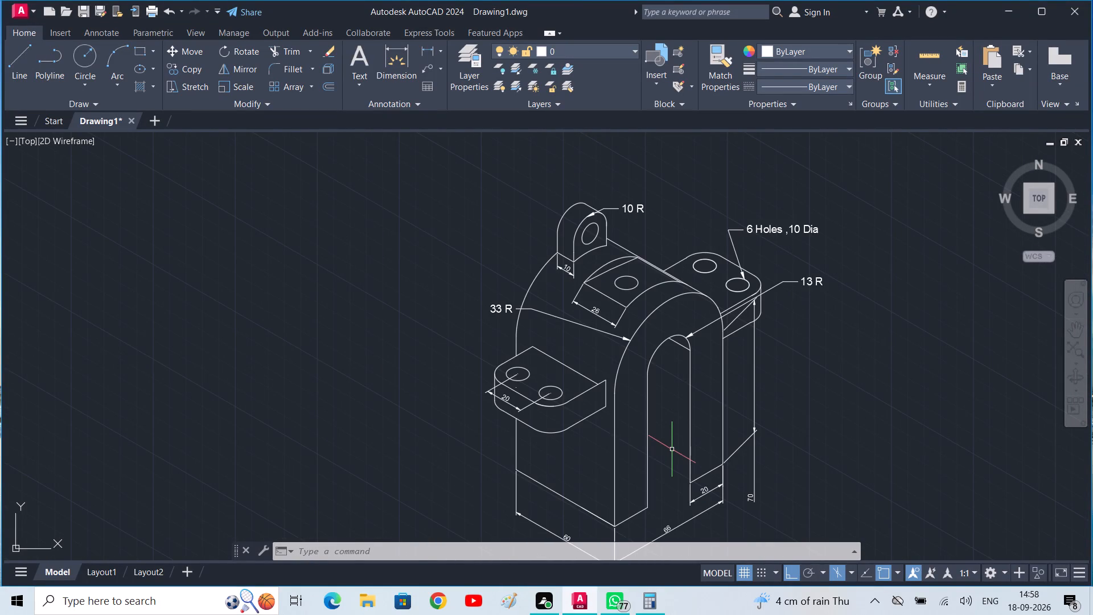
pyautogui.write('L')
pyautogui.press('space')
pyautogui.click(686, 483)
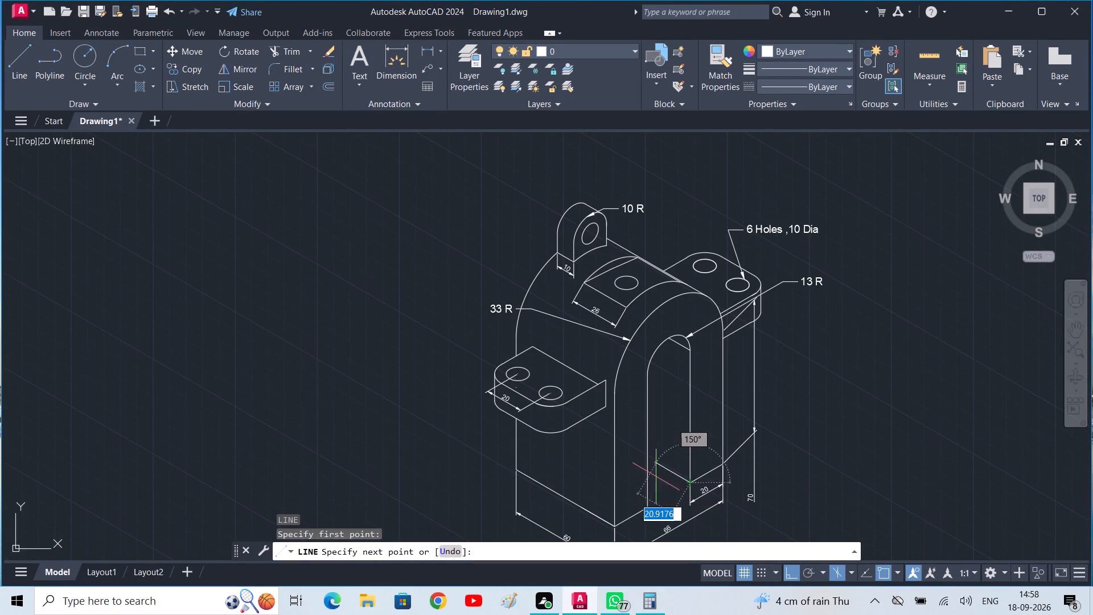
pyautogui.click(626, 458)
pyautogui.press('space')
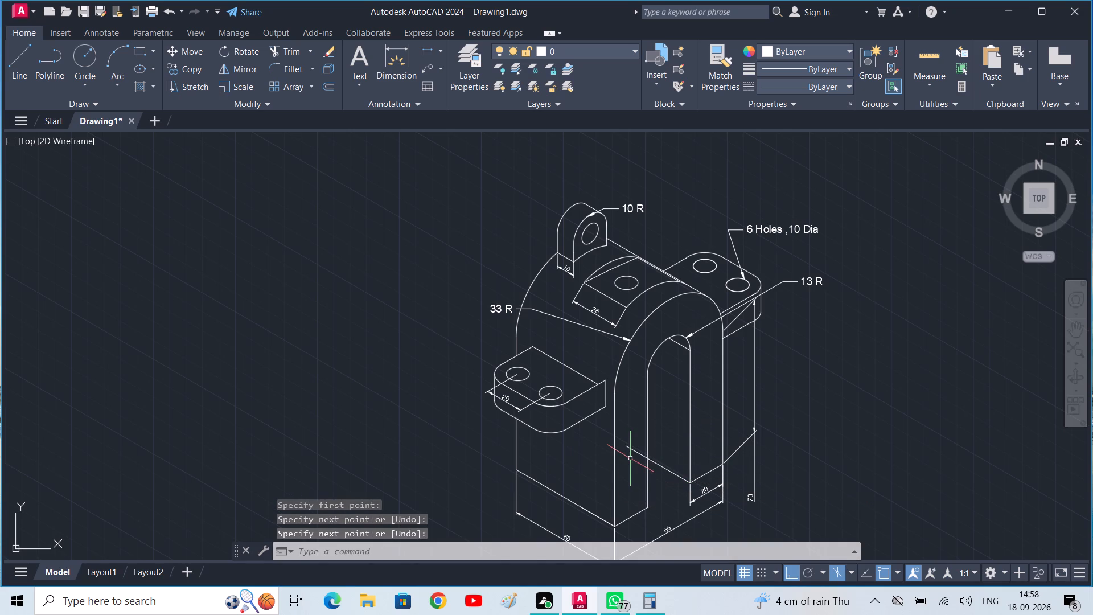
# Trim the part of the new base line that extends past the near leg's inner vertical edge.
pyautogui.press('t')
pyautogui.write('R')
pyautogui.press('space')
pyautogui.click(639, 452)
pyautogui.scroll(-2, 639, 452)
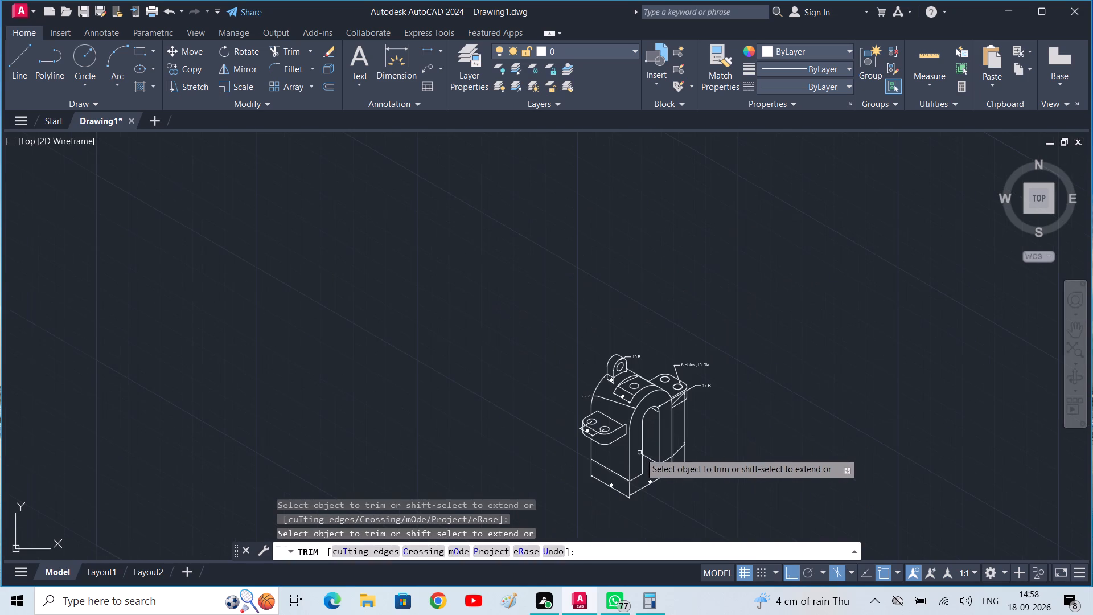
pyautogui.scroll(3, 661, 471)
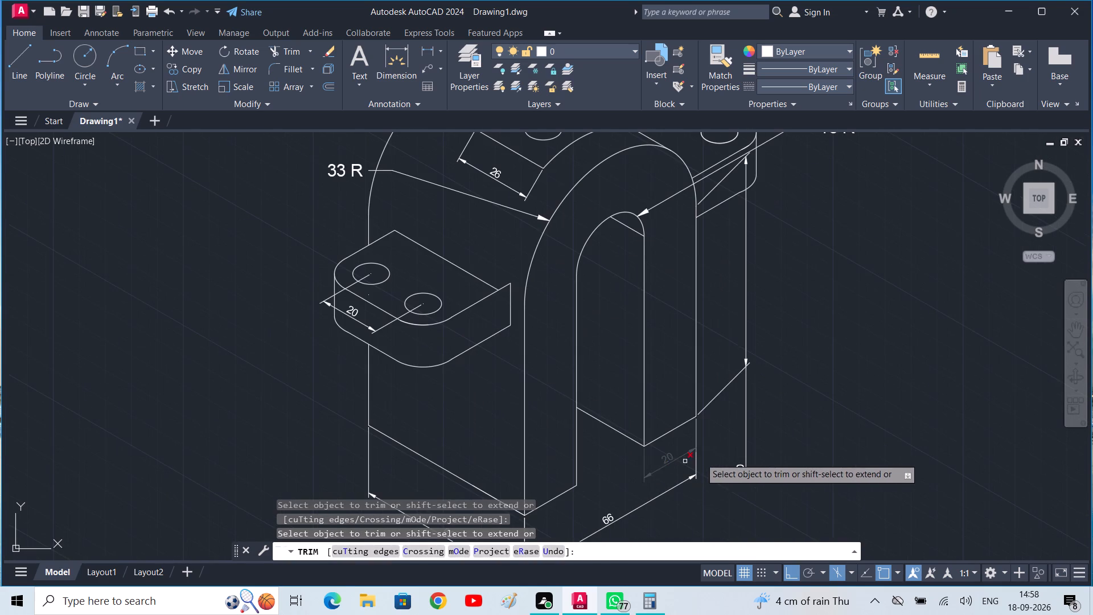
pyautogui.press('Escape')
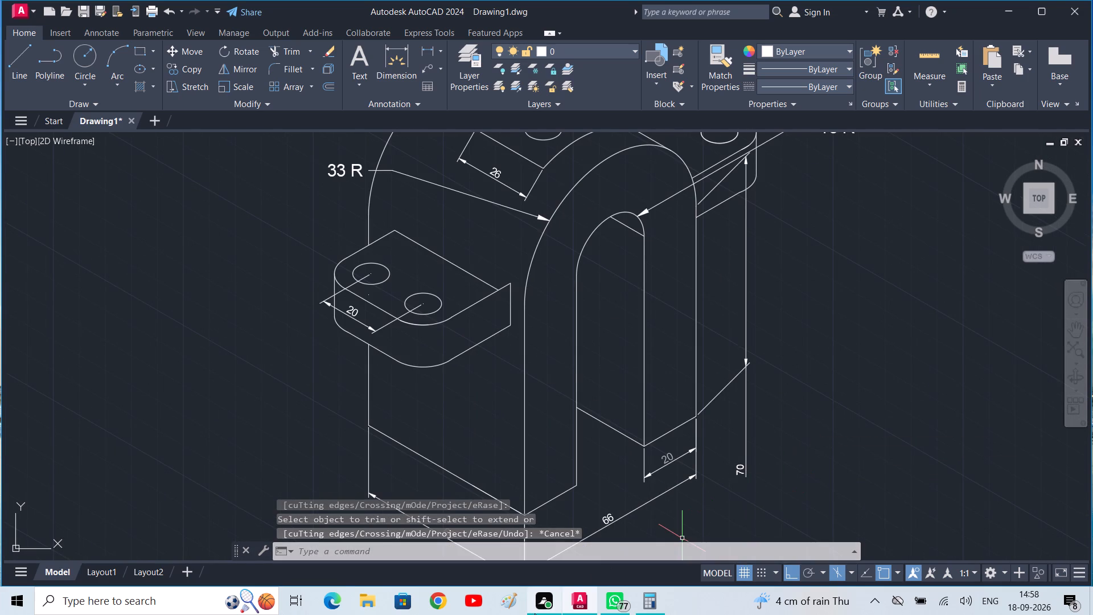
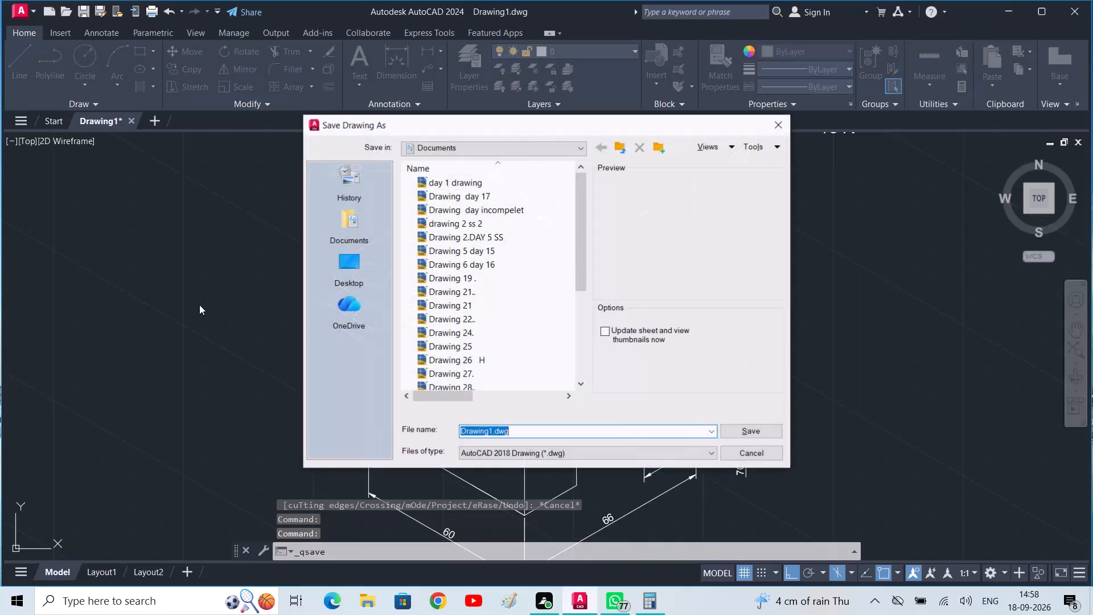
# Save the drawing in the Documents folder under the name Drawing 32, following the existing numbered file names.
pyautogui.scroll(-2, 433, 321)
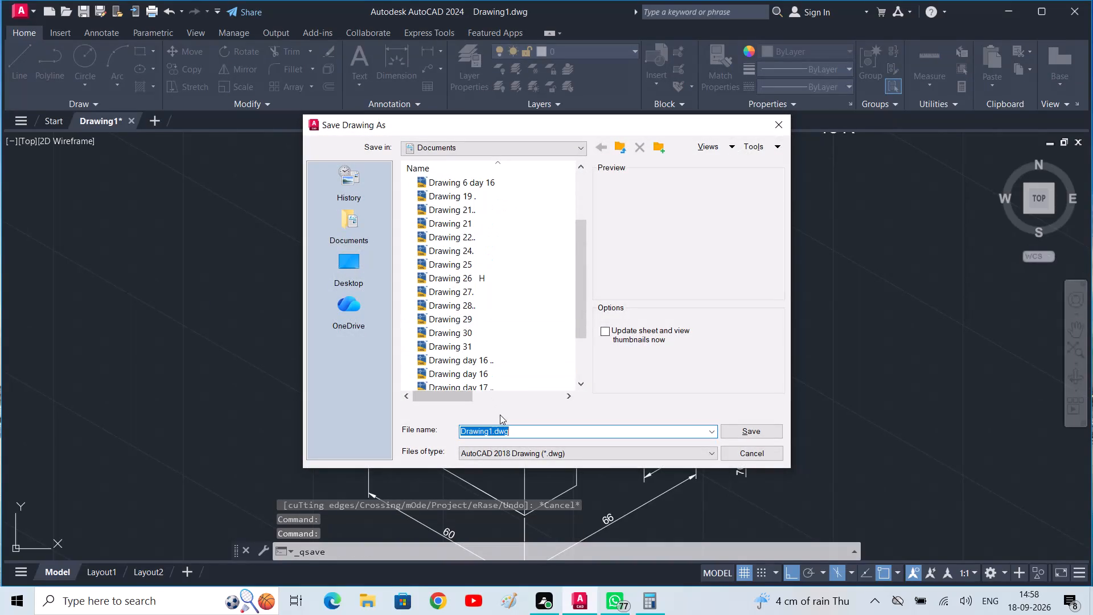
pyautogui.scroll(-3, 507, 344)
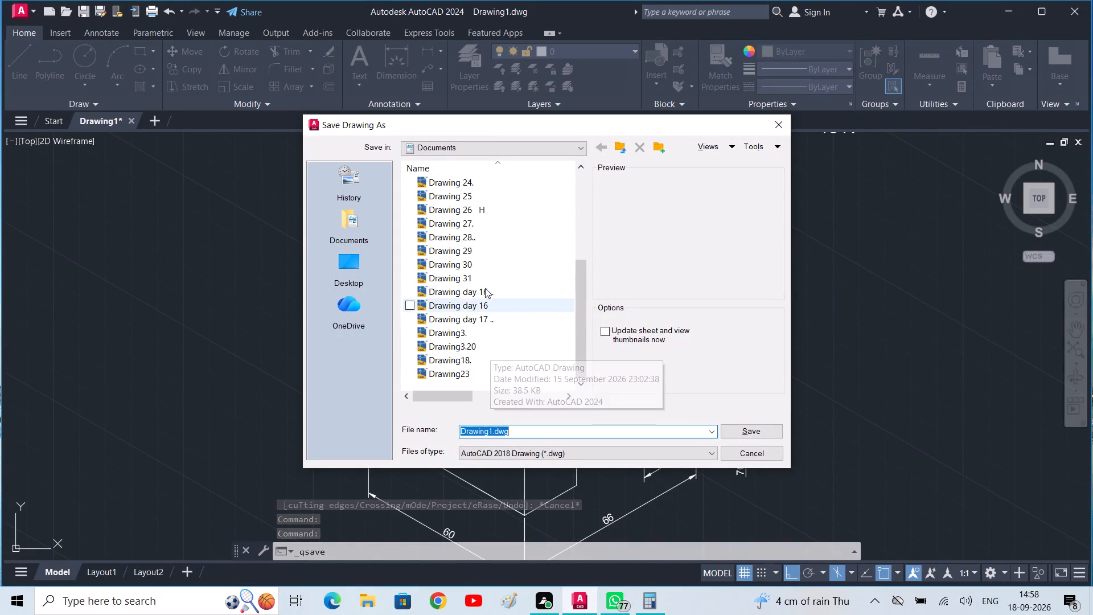
pyautogui.click(486, 278)
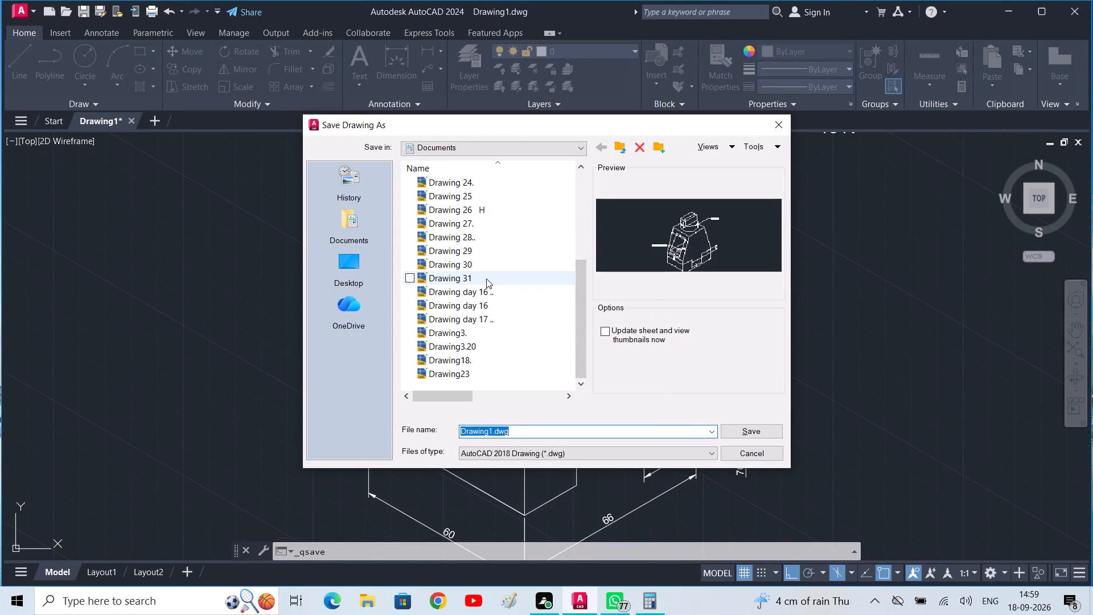
pyautogui.click(533, 425)
pyautogui.click(533, 425)
pyautogui.doubleClick(533, 425)
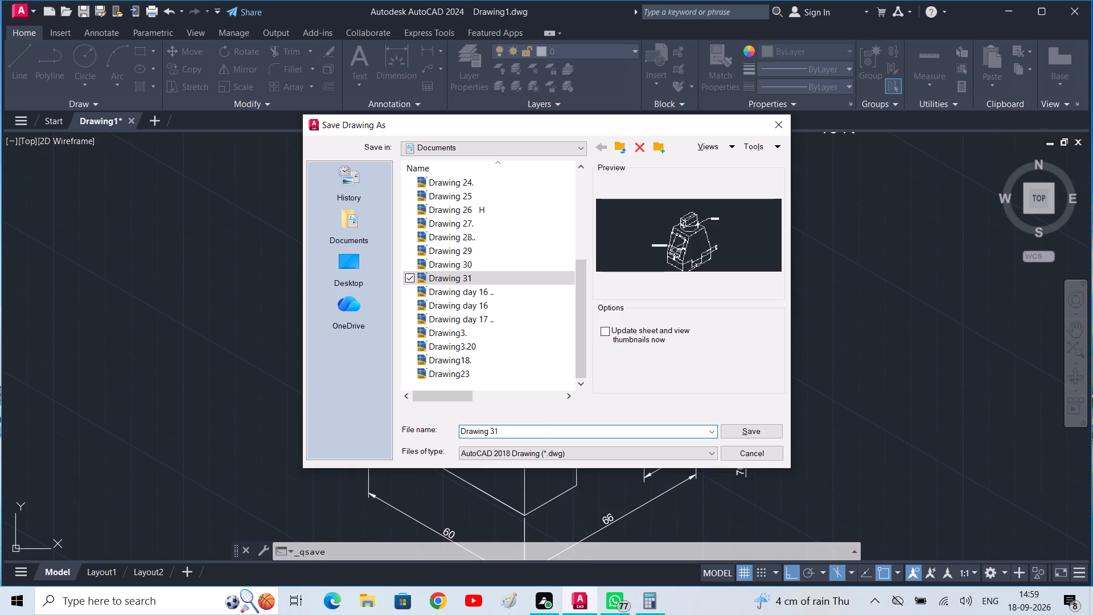
pyautogui.press('BackSpace')
pyautogui.press('2')
pyautogui.click(749, 433)
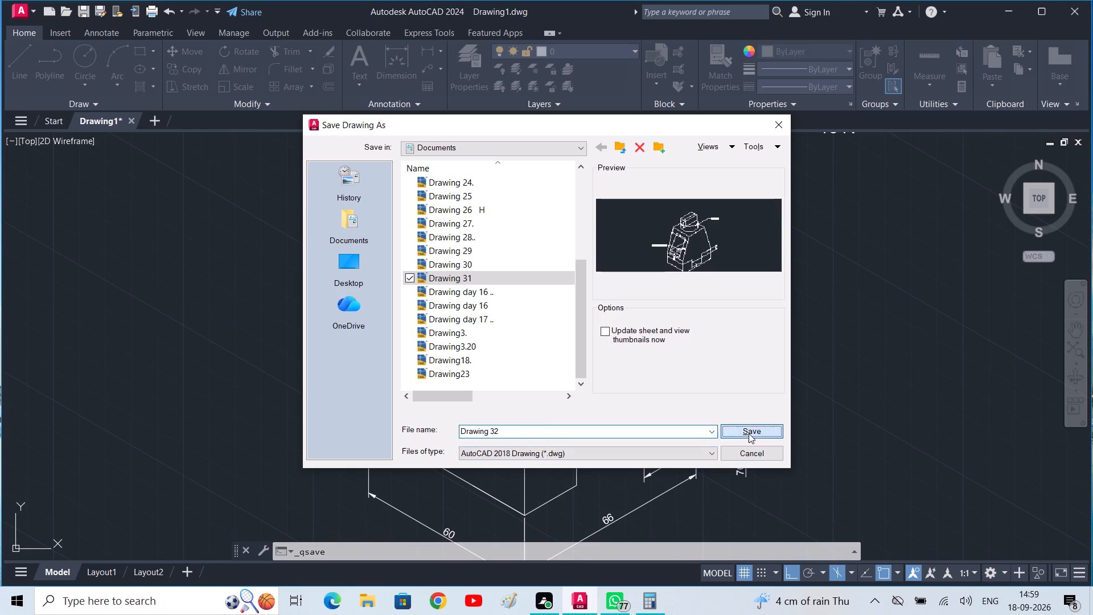